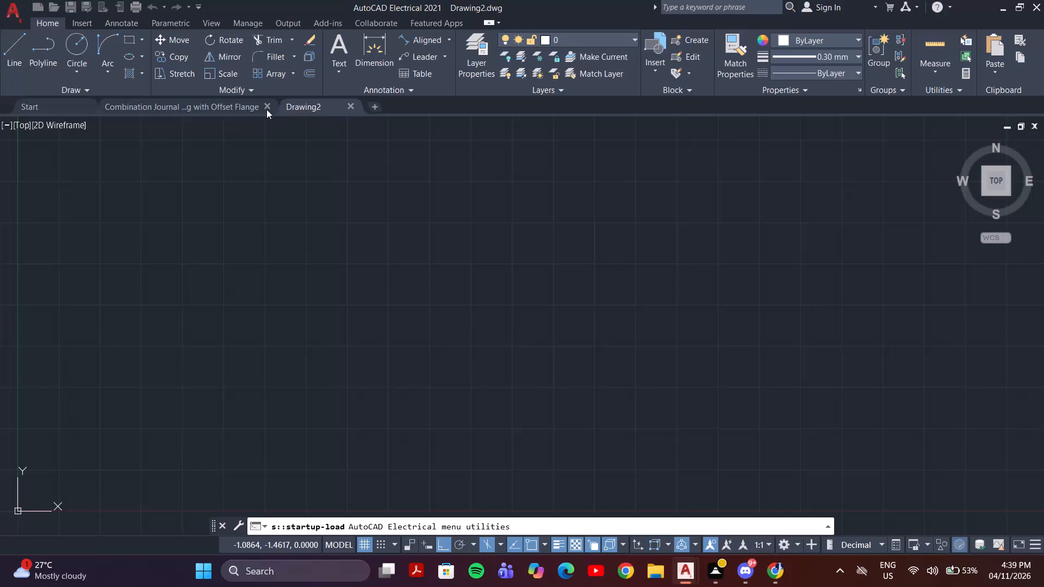
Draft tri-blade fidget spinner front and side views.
Close the Combination Journal drawing with Offset Flange, leaving only Drawing2 open.
left_click(266, 108)
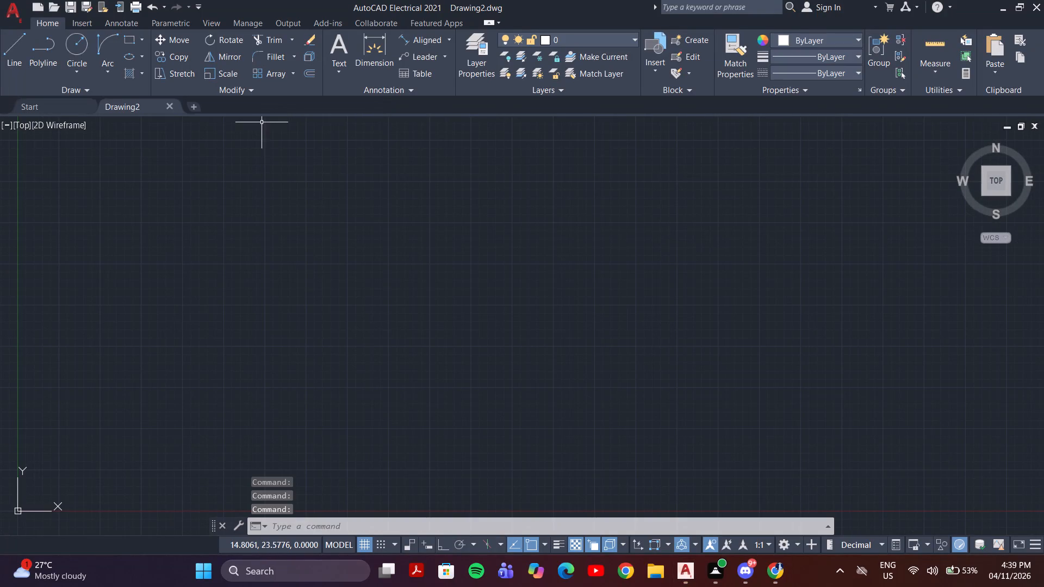
Turn on command logging for Drawing2 with the LOGFILEON command.
scroll(365, 160, "down", 3)
middle_click_drag(398, 203, 314, 217)
type("log")
key("Right")
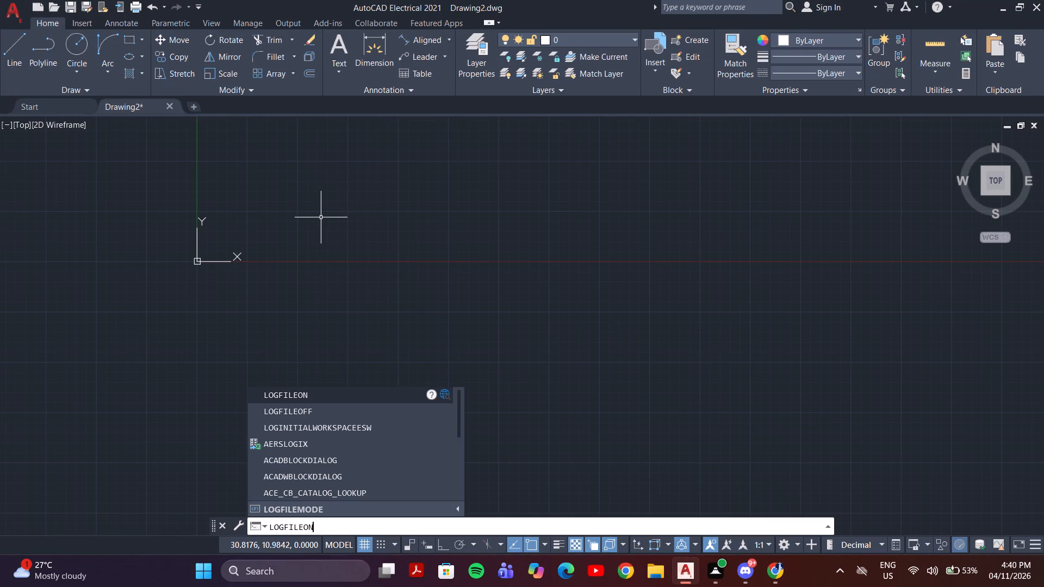
key("Return")
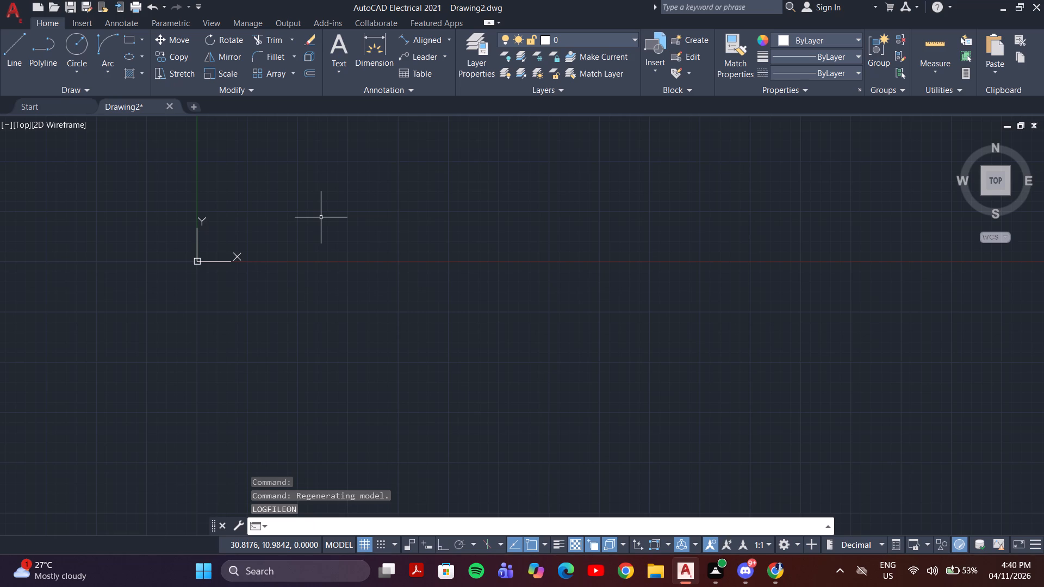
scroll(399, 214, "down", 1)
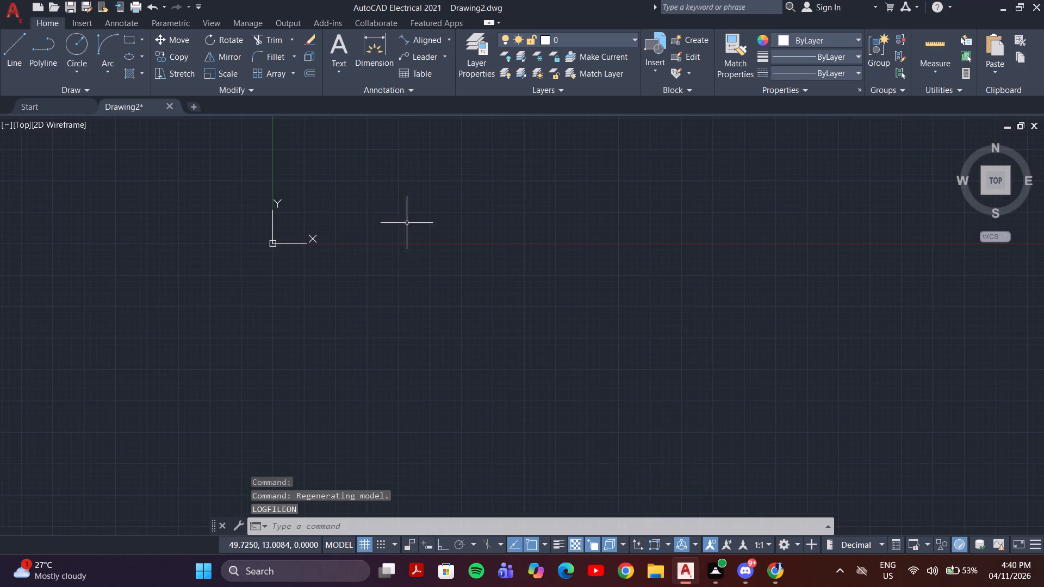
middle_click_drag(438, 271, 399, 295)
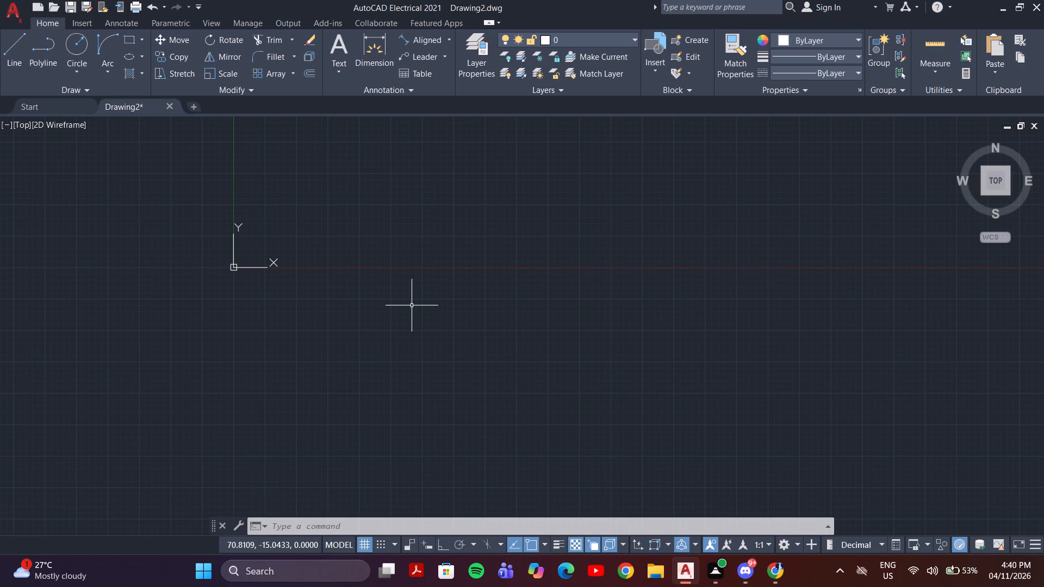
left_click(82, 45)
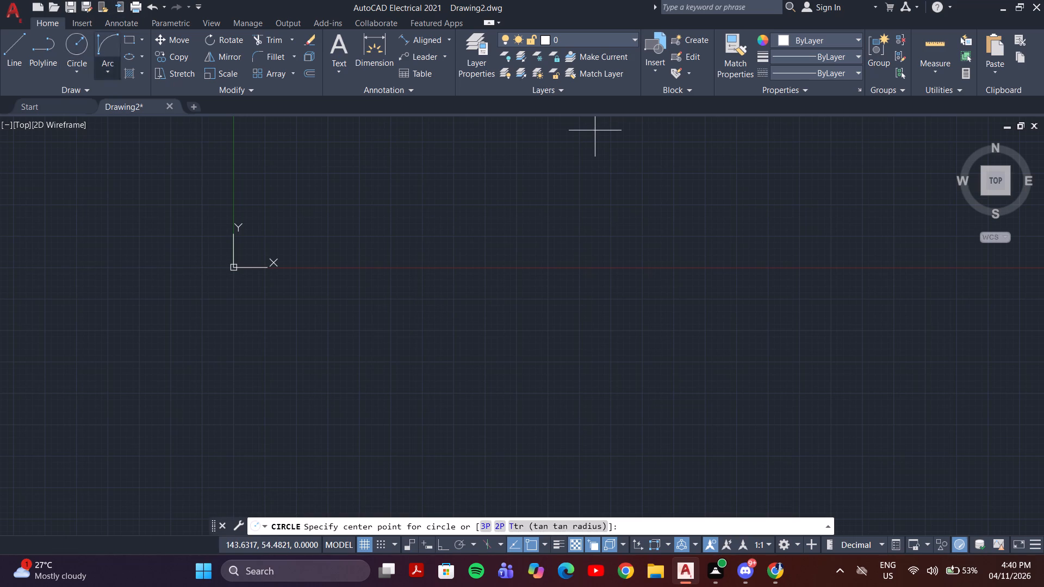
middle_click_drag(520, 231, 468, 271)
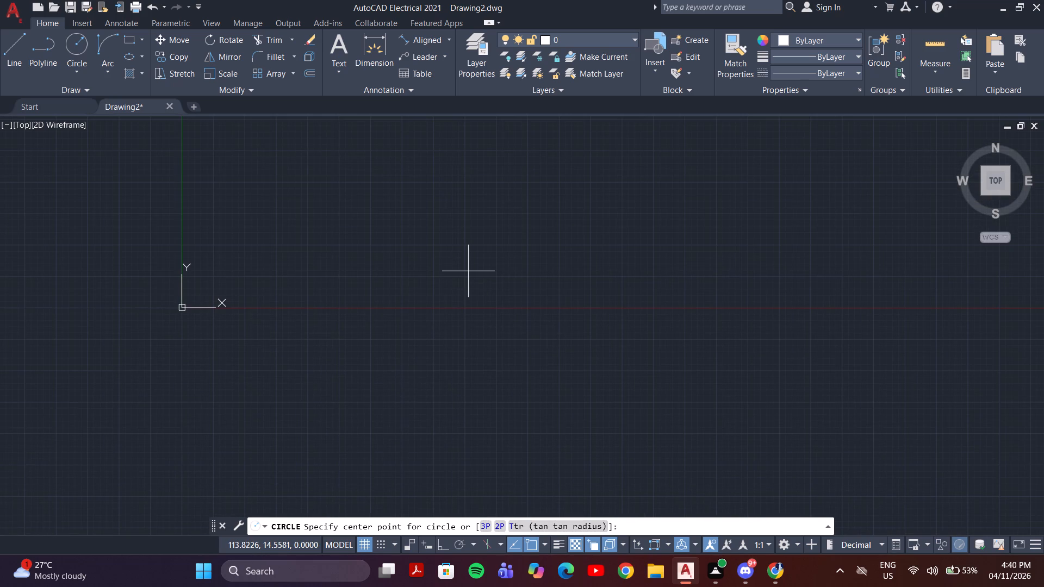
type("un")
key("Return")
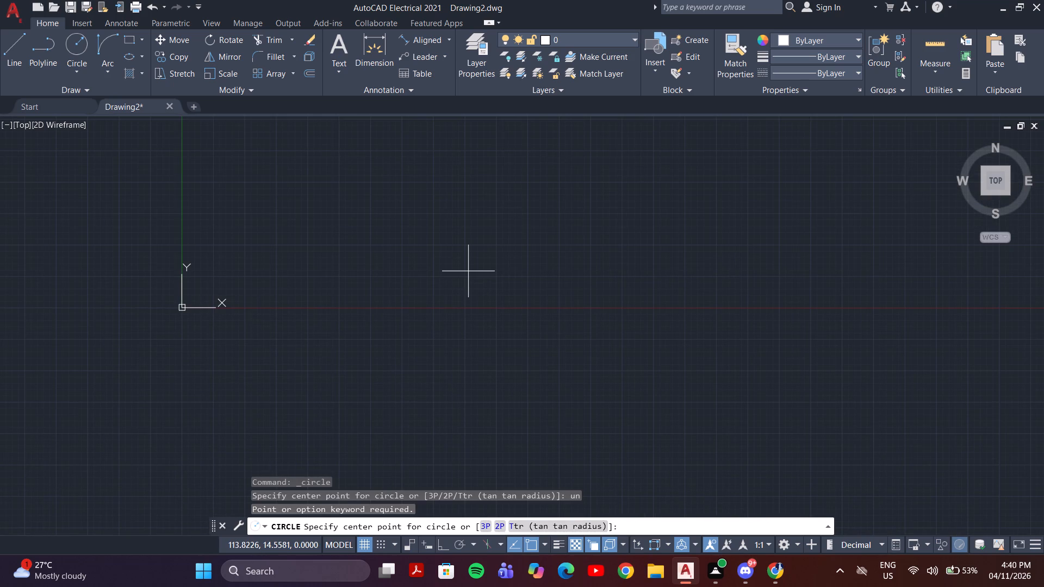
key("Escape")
Configure the drawing units to a decimal length precision of 0.0 and an insertion scale in millimeters.
type("un")
key("Return")
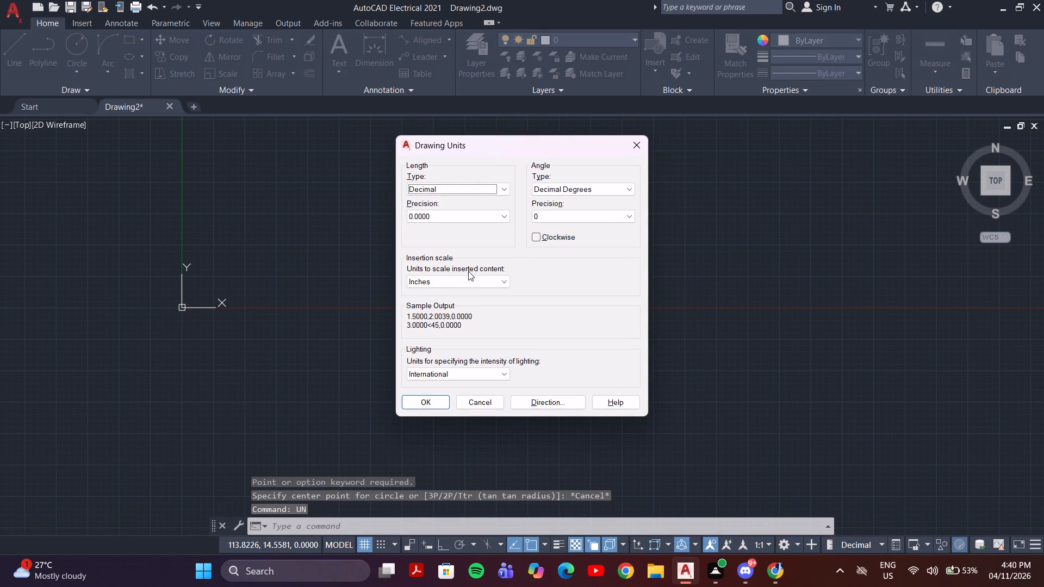
left_click(496, 217)
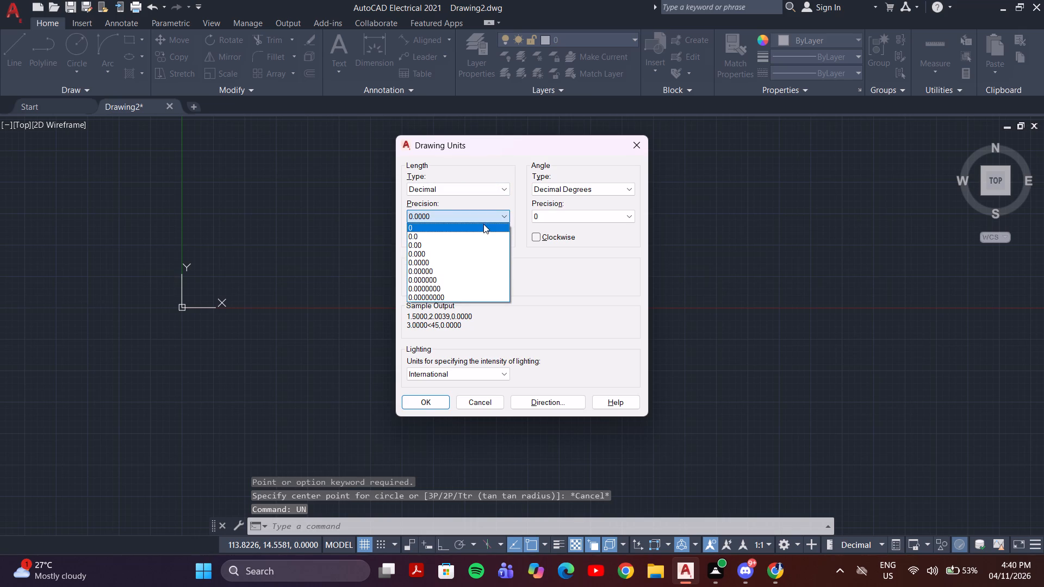
left_click(482, 229)
left_click(484, 220)
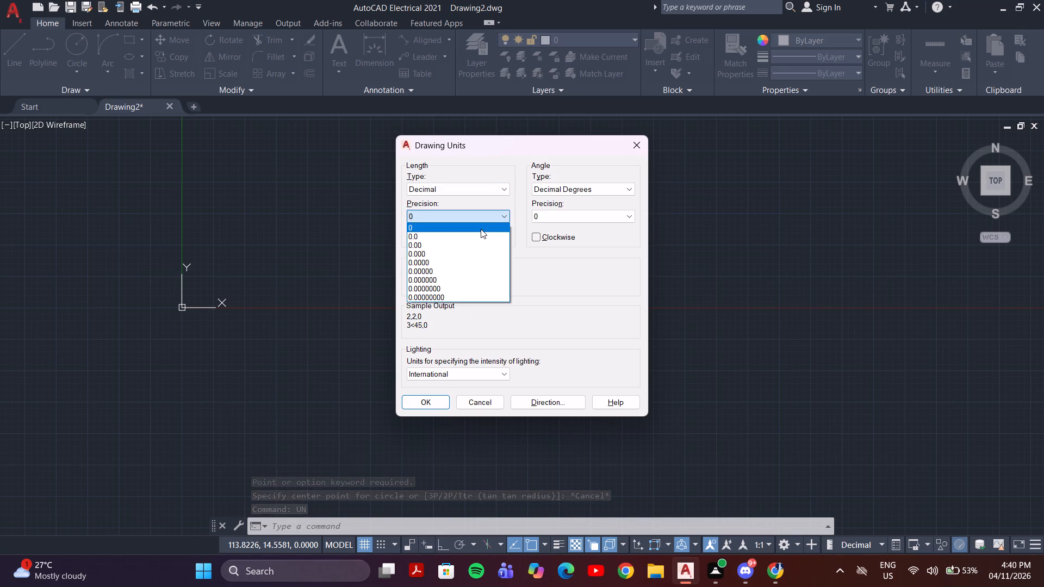
left_click(480, 235)
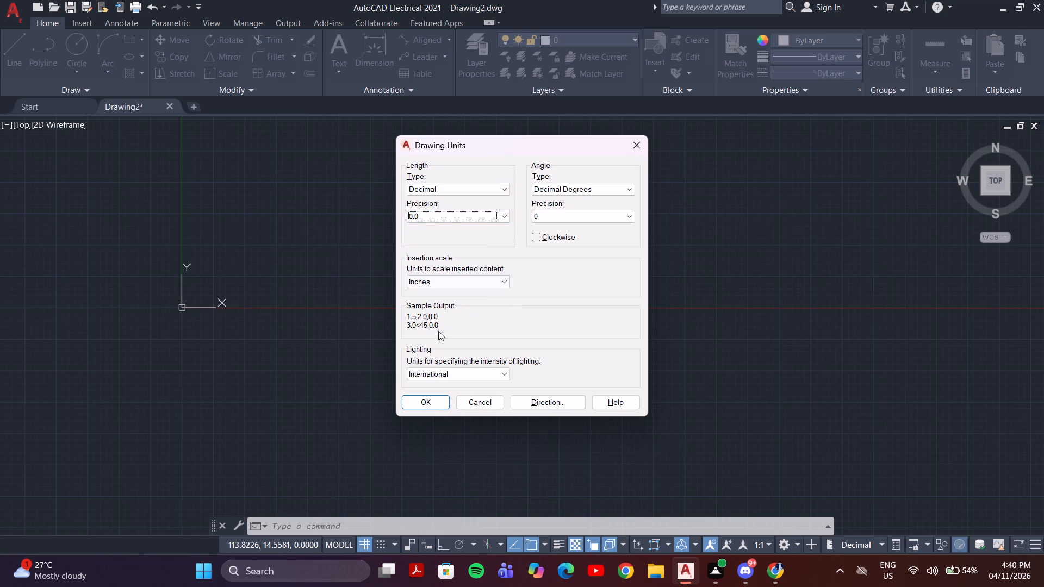
left_click(446, 288)
left_click(425, 340)
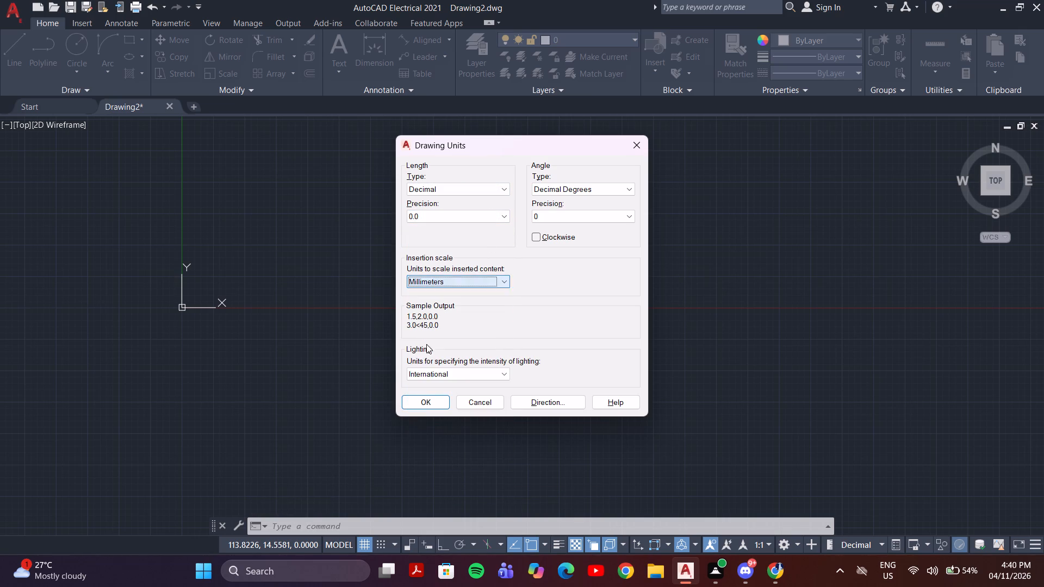
left_click(426, 404)
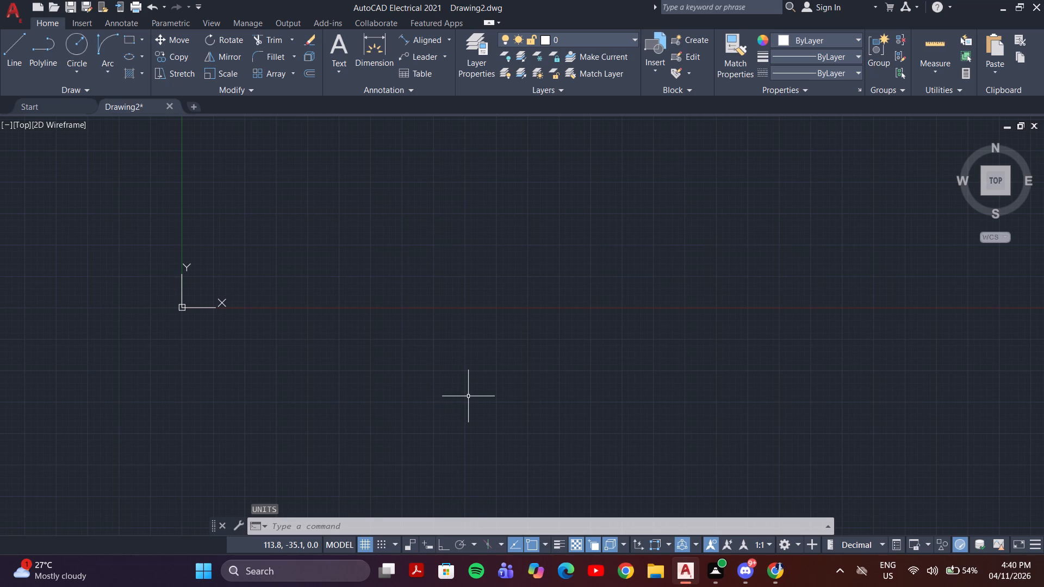
Modify the Standard dimension style to a linear precision of 0.0 and a text height of 6.
key("d")
key("Return")
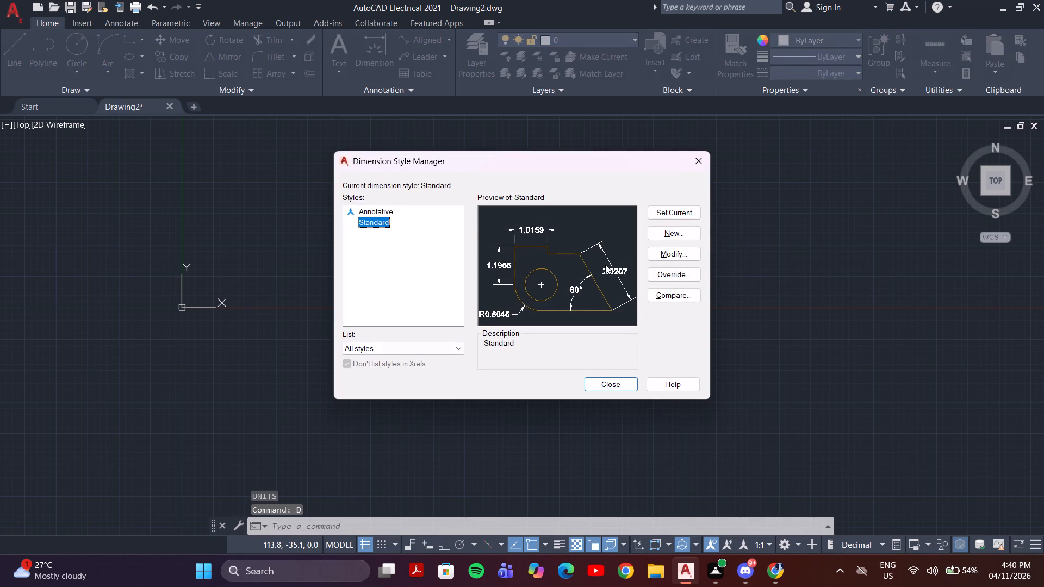
left_click(667, 253)
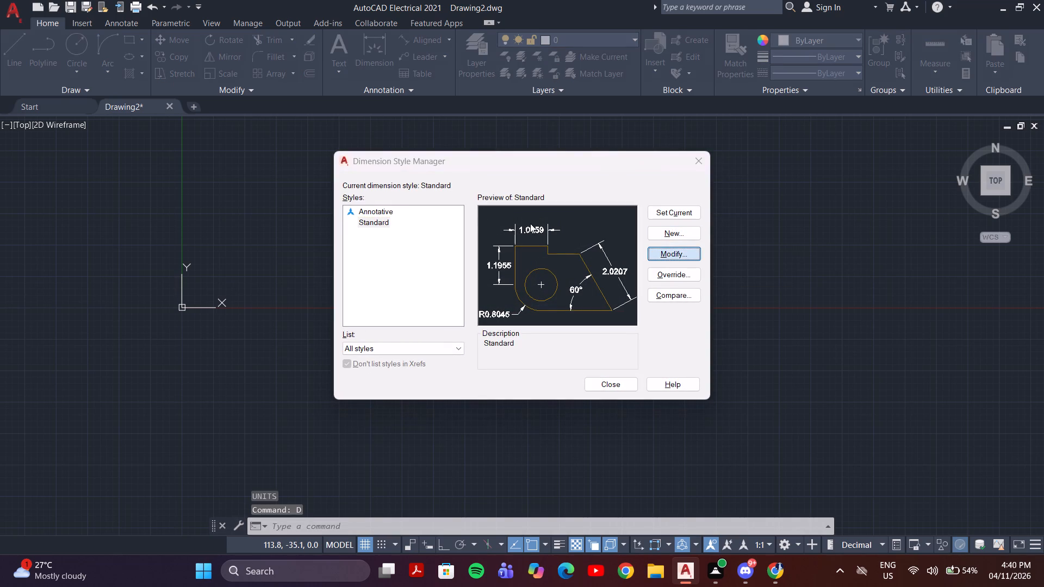
left_click(459, 213)
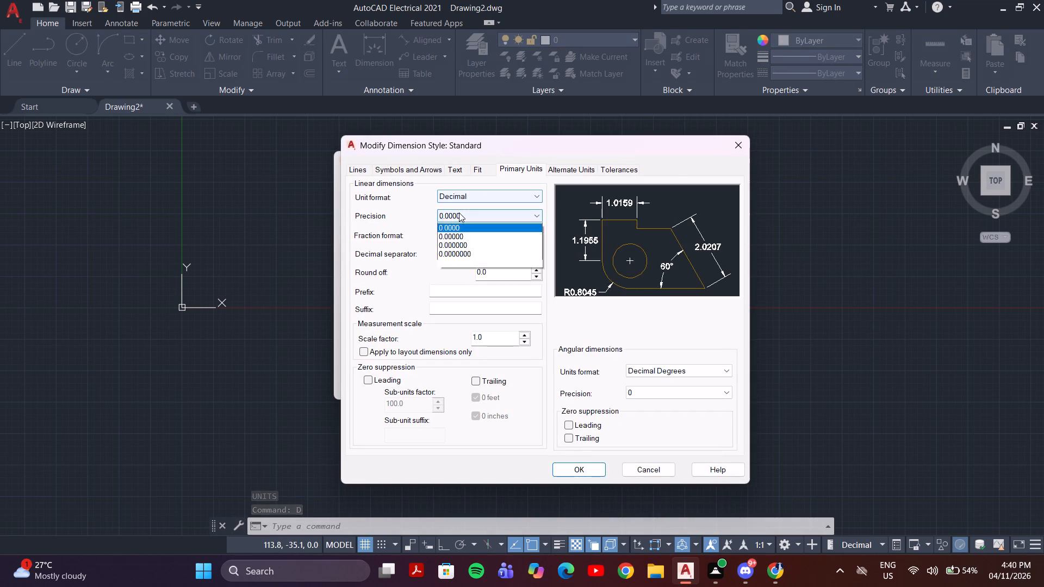
left_click(455, 238)
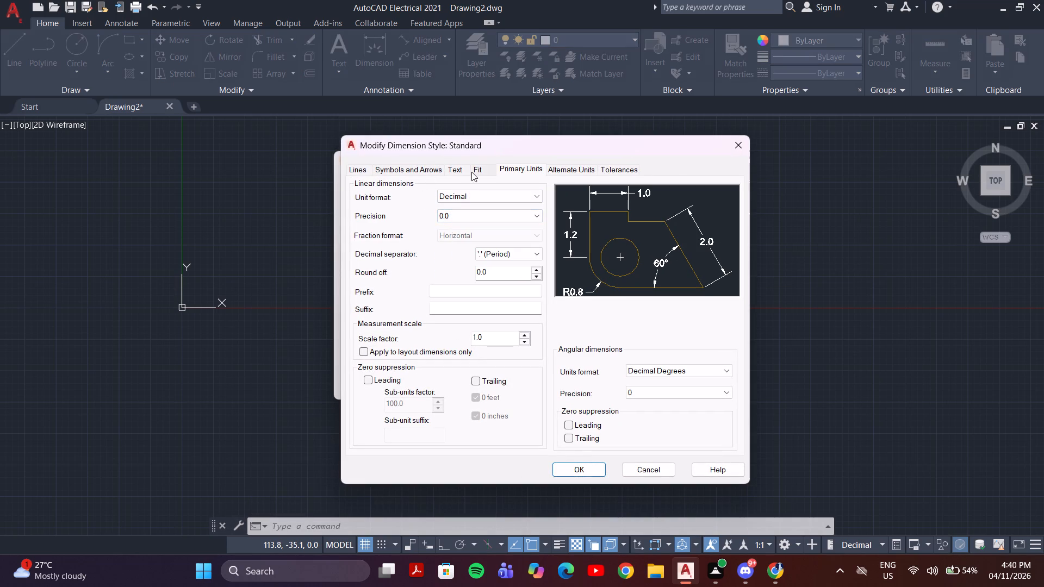
left_click(462, 168)
left_click_drag(521, 261, 486, 271)
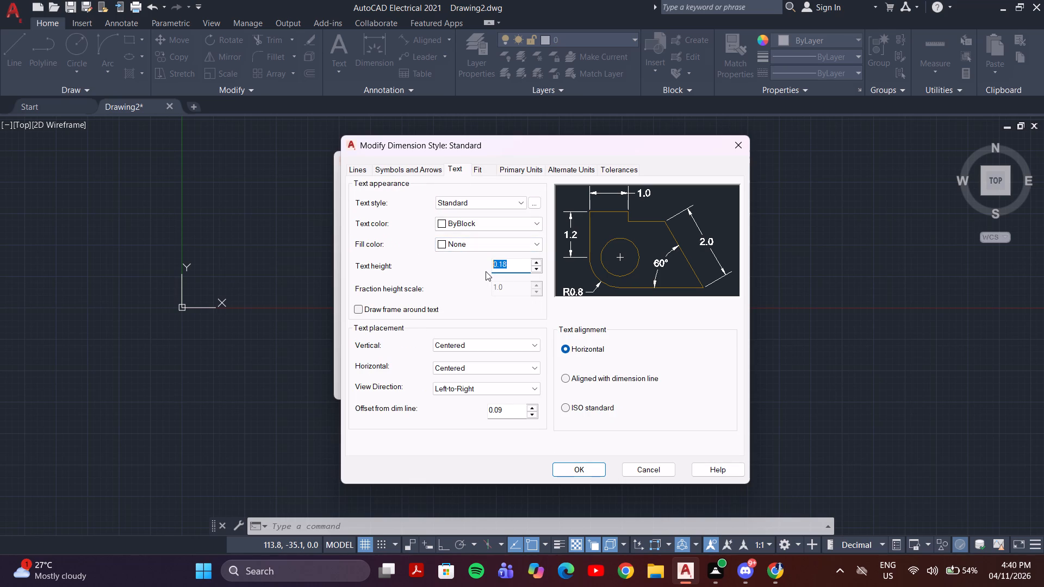
key("BackSpace")
key("6")
Set the Standard dimension style's arrow size to 6, apply the changes and make the style current.
left_click(537, 173)
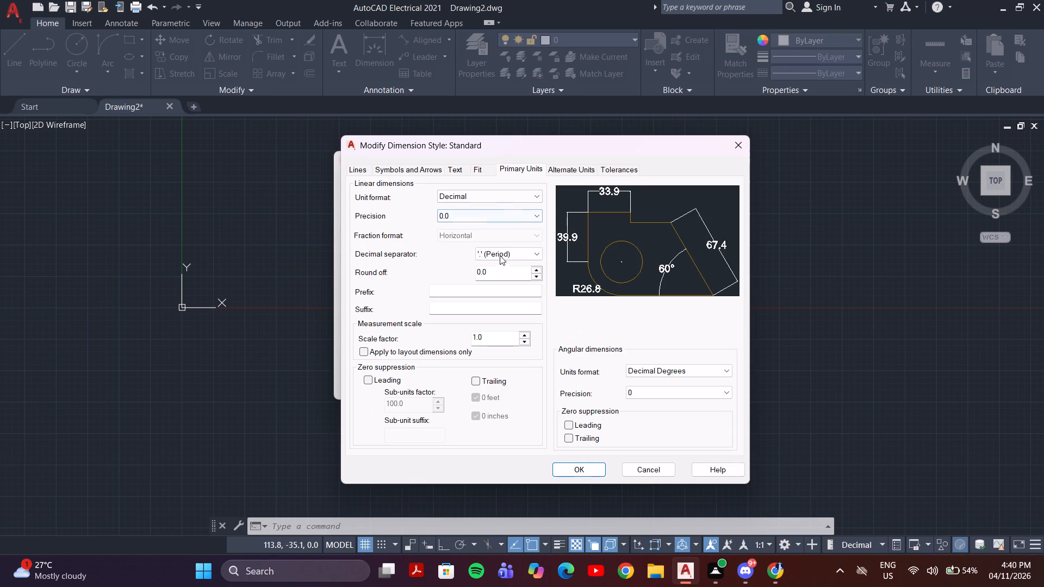
left_click(486, 169)
left_click(563, 168)
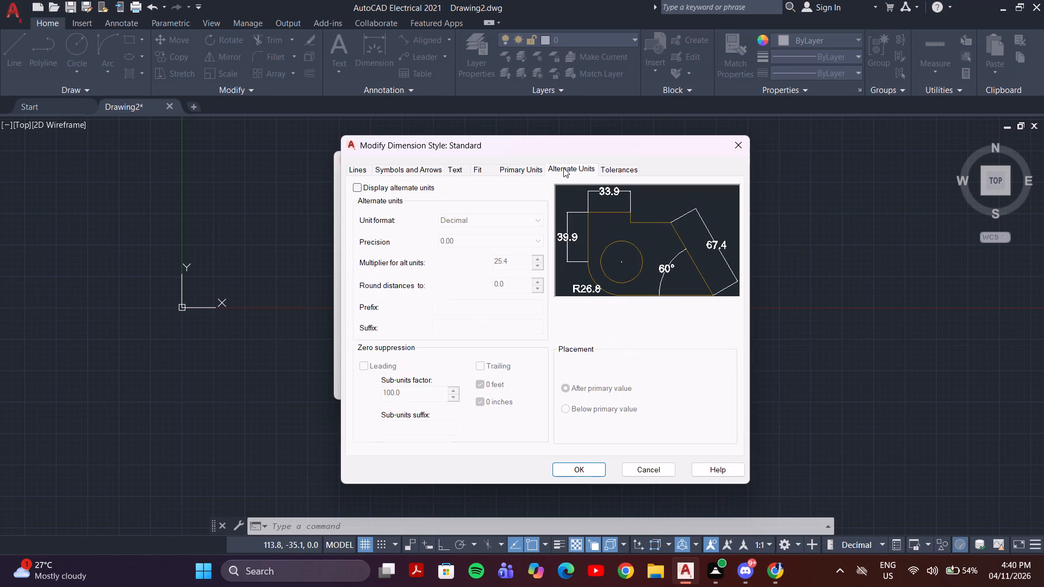
left_click(529, 172)
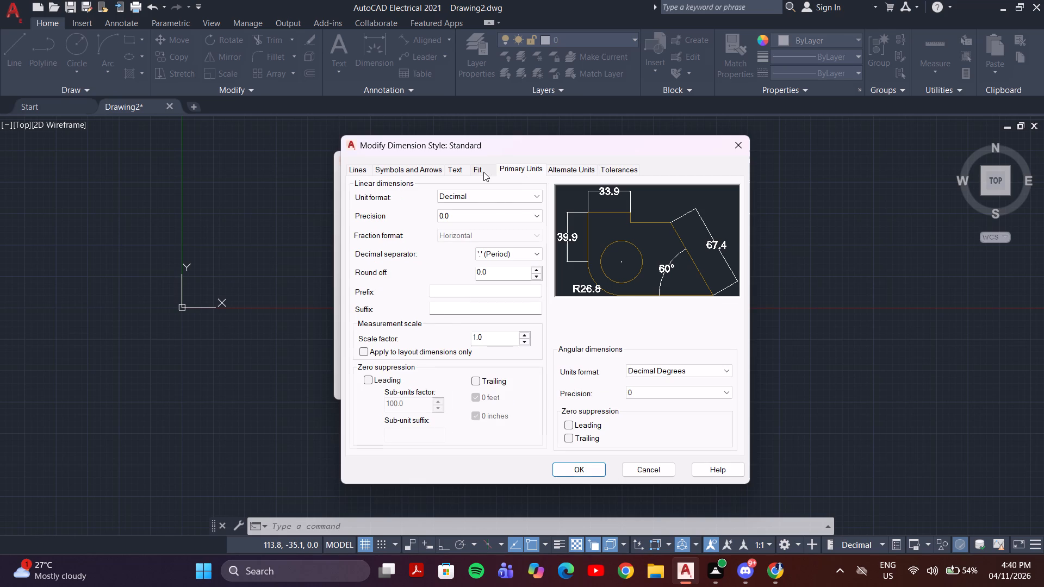
left_click(483, 172)
left_click(428, 173)
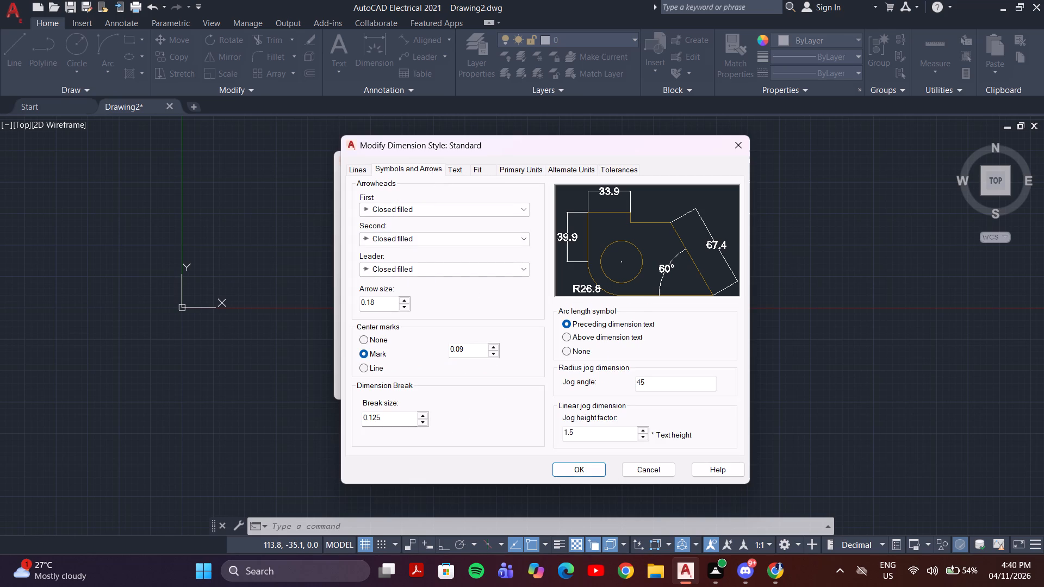
left_click_drag(375, 305, 364, 309)
key("BackSpace")
key("BackSpace")
key("6")
left_click(573, 476)
left_click(661, 216)
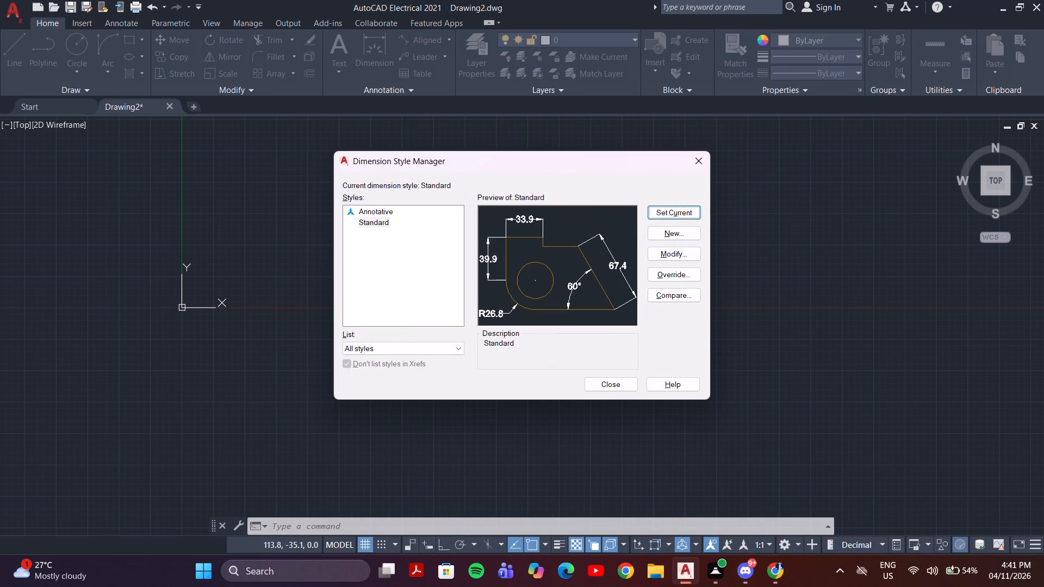
left_click(622, 387)
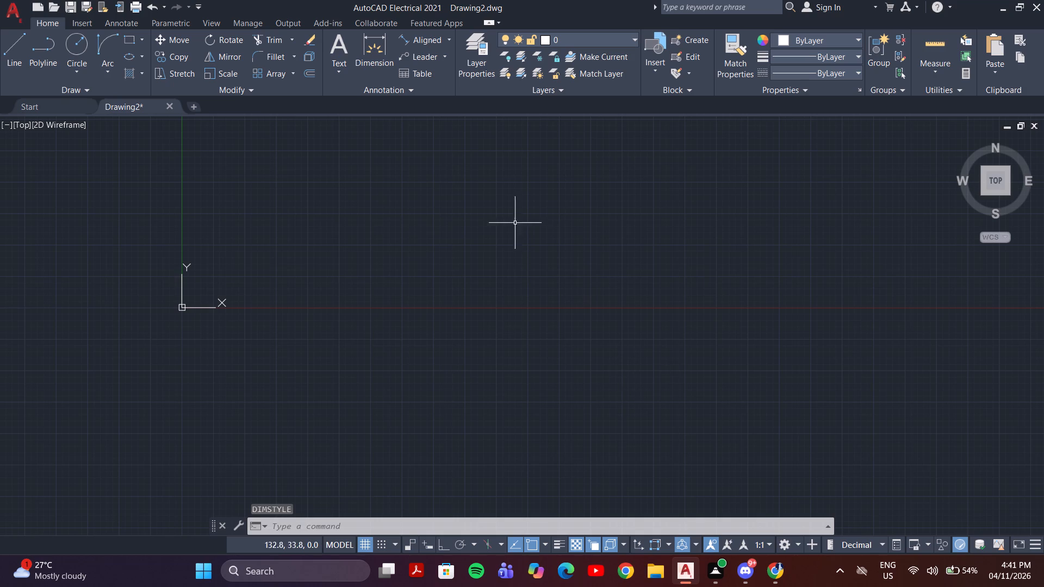
Draw a circle of radius 13 in the empty area above the X axis, away from the origin.
left_click(78, 55)
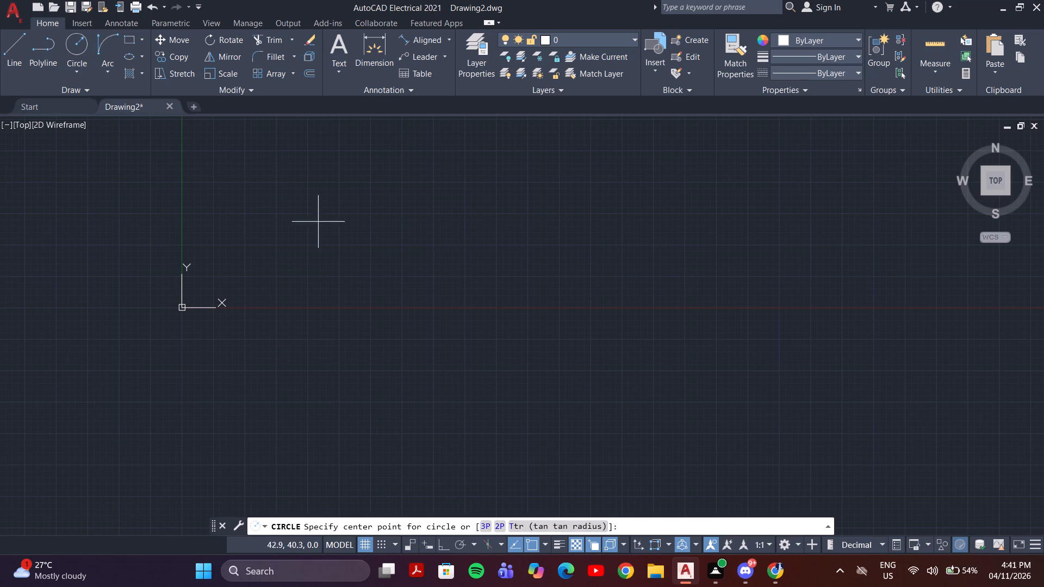
left_click(431, 248)
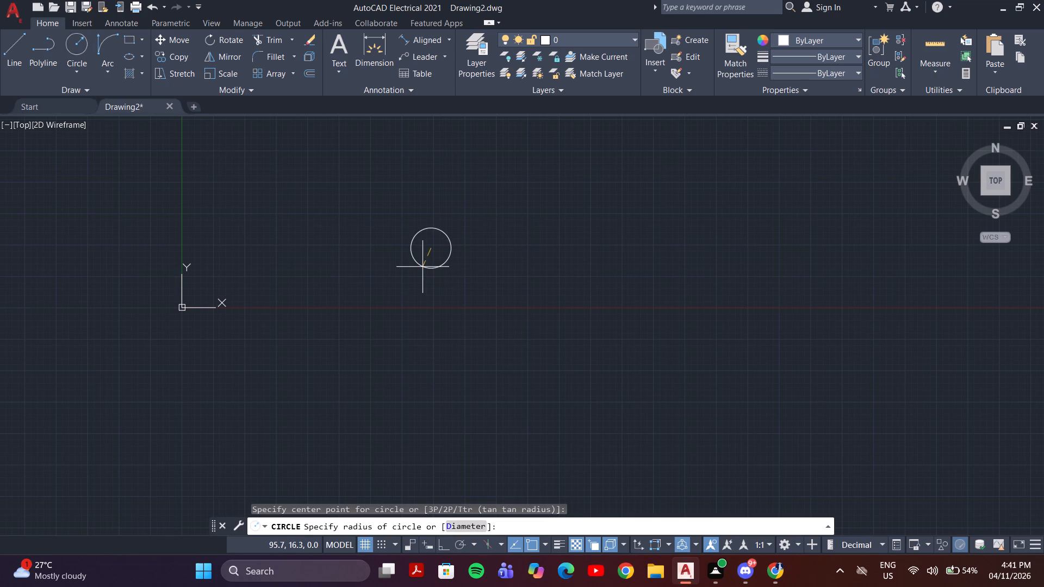
type("13")
key("Return")
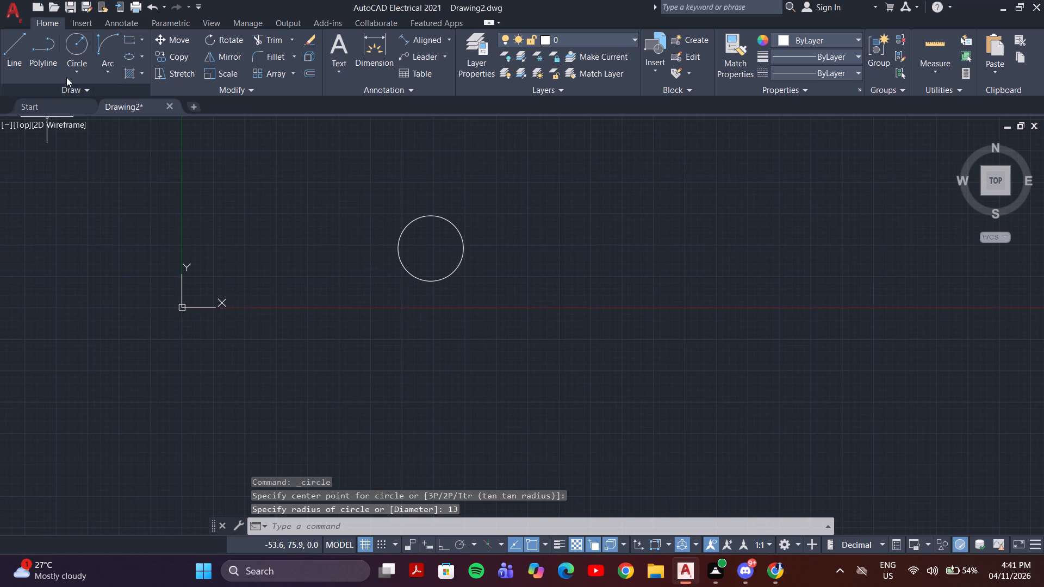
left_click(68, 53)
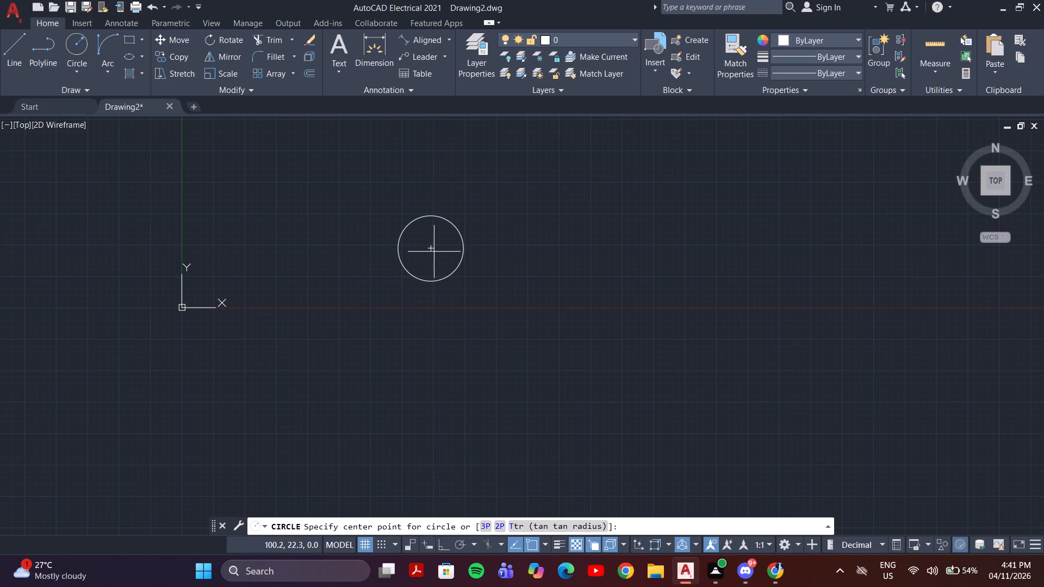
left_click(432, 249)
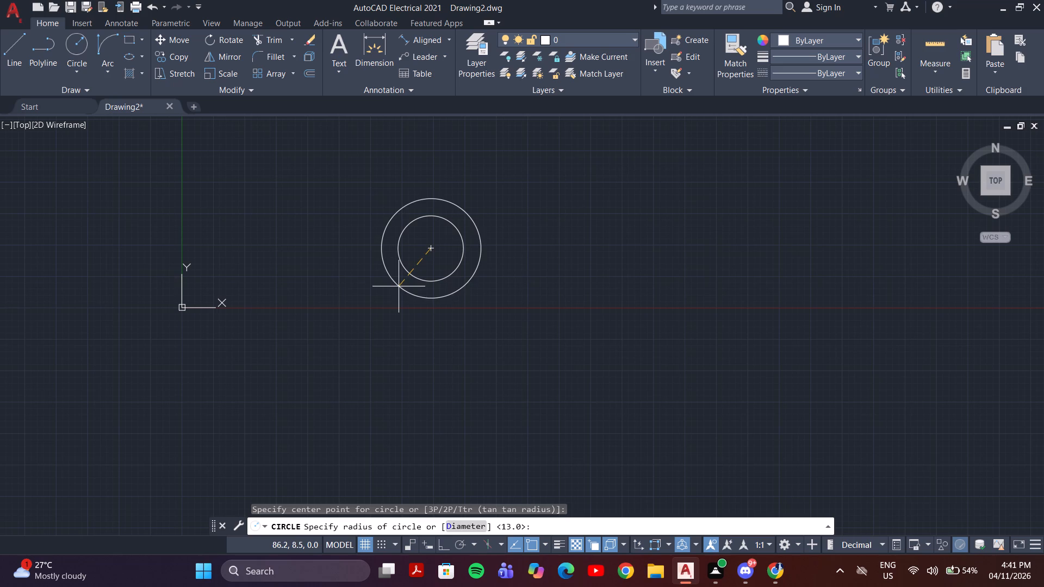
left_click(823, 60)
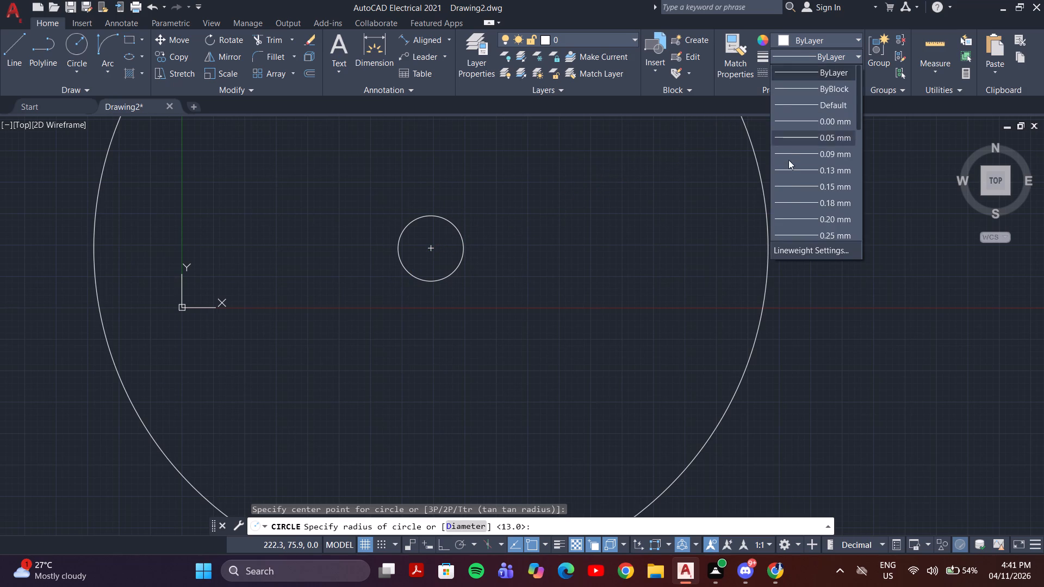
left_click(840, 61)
Load the ACAD_ISO02W100 ISO dash linetype and make it the current linetype.
left_click(840, 71)
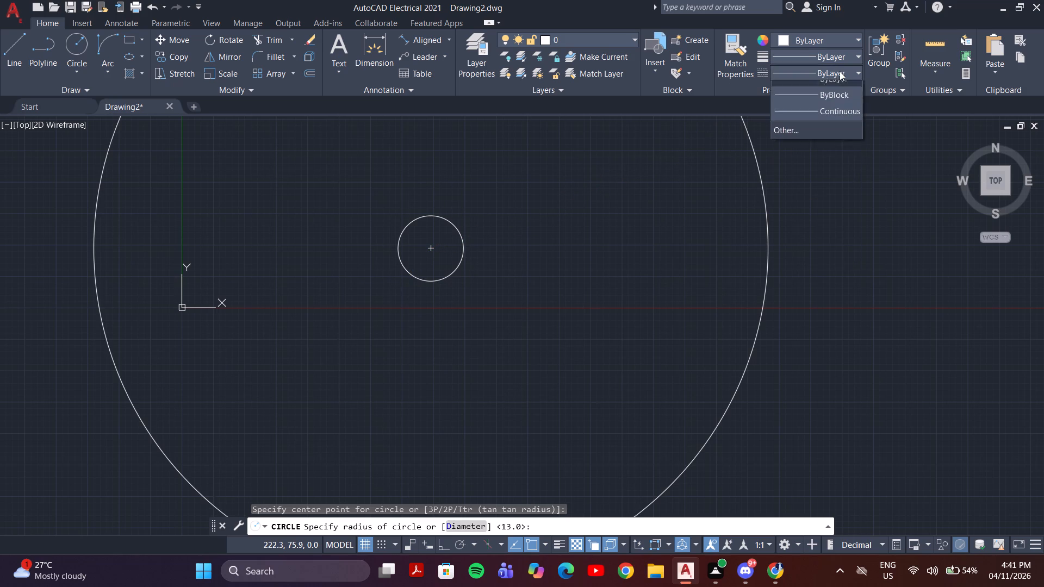
left_click(803, 135)
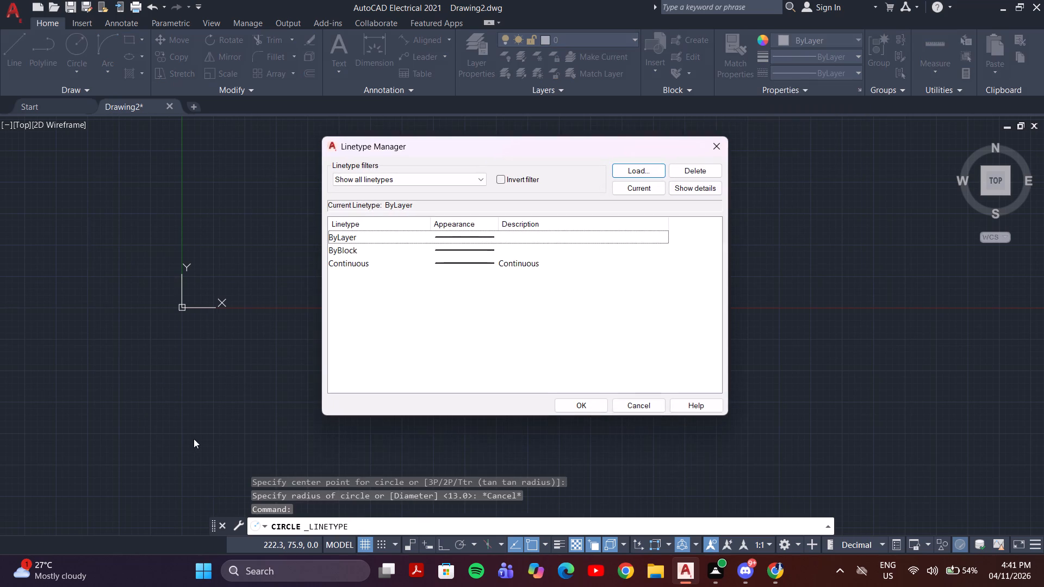
left_click(634, 173)
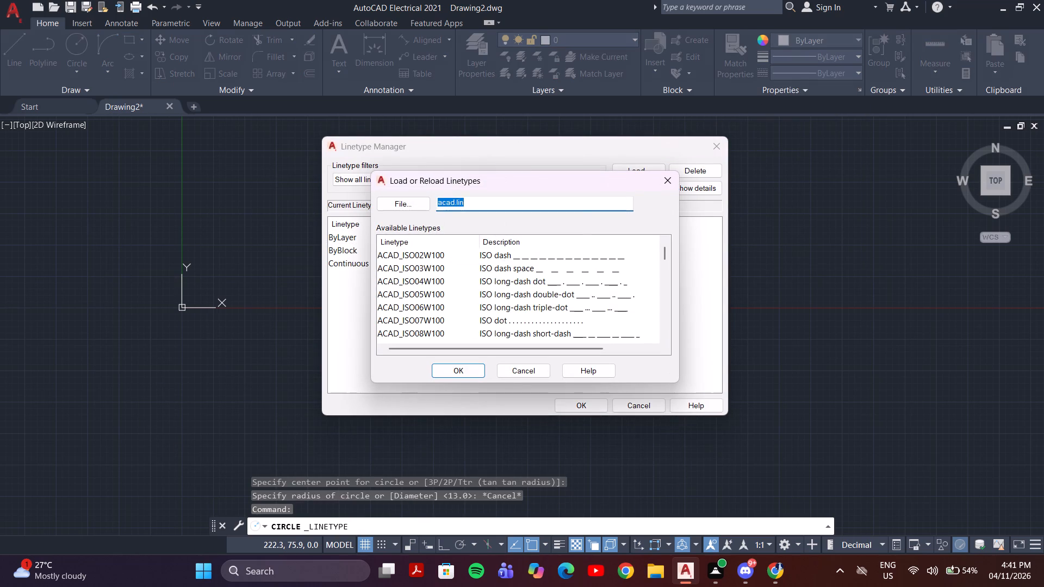
left_click(575, 261)
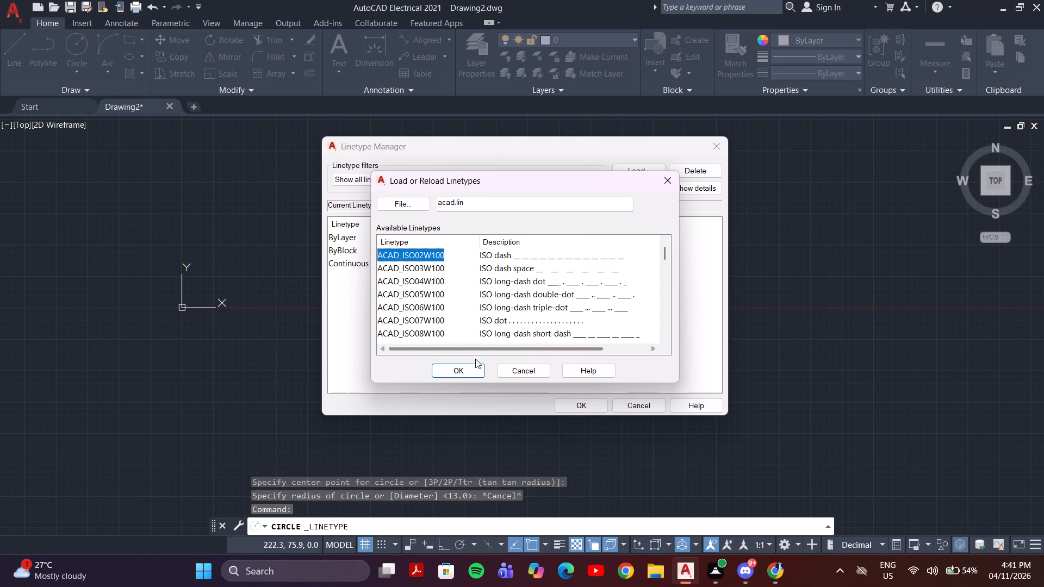
left_click(470, 370)
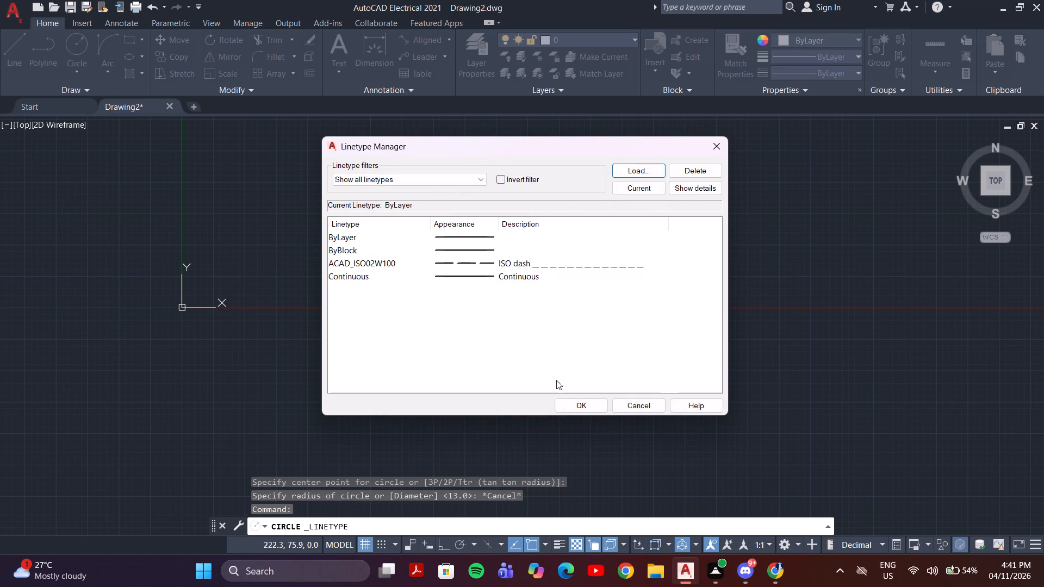
left_click(571, 398)
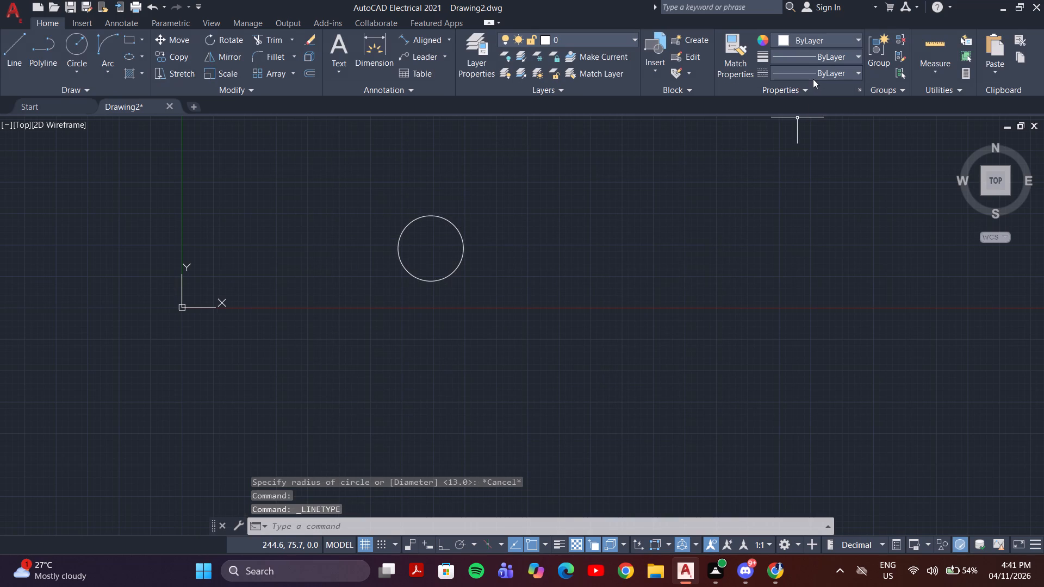
left_click(813, 79)
left_click(808, 118)
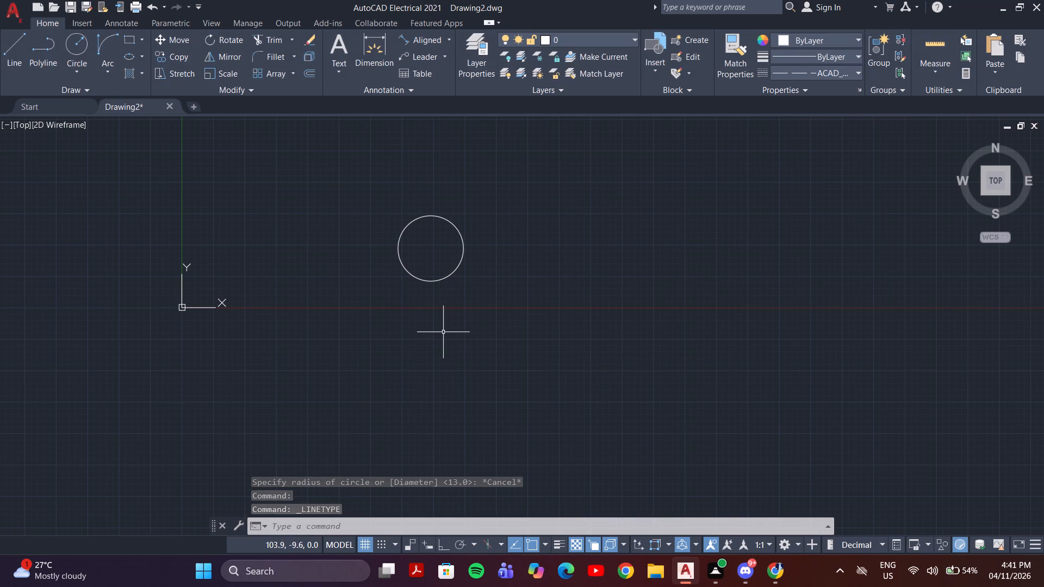
Draw a dashed circle of radius 10 concentric with the radius 13 circle.
left_click(82, 51)
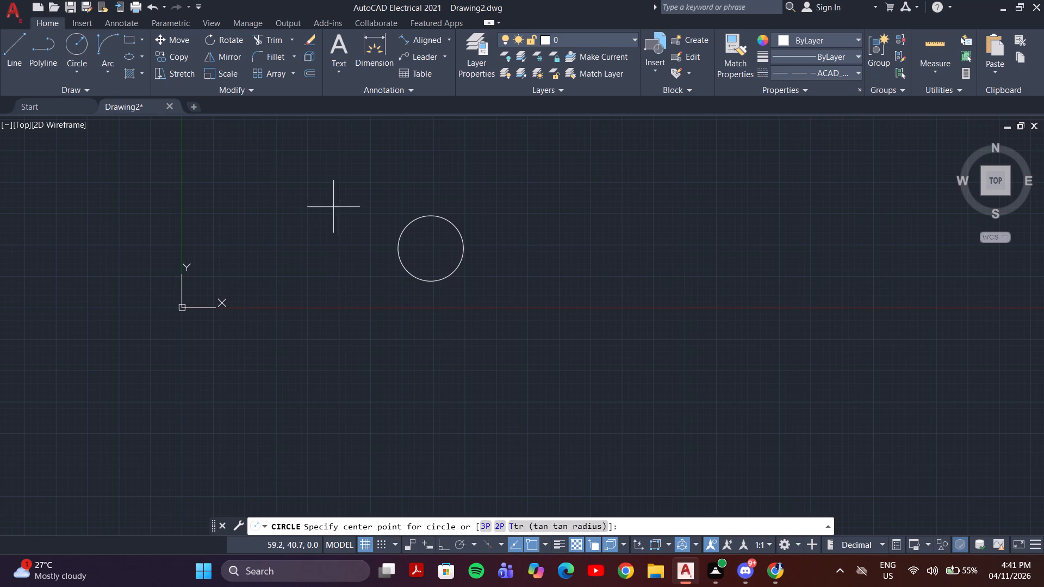
middle_click_drag(458, 282, 469, 337)
scroll(458, 313, "up", 2)
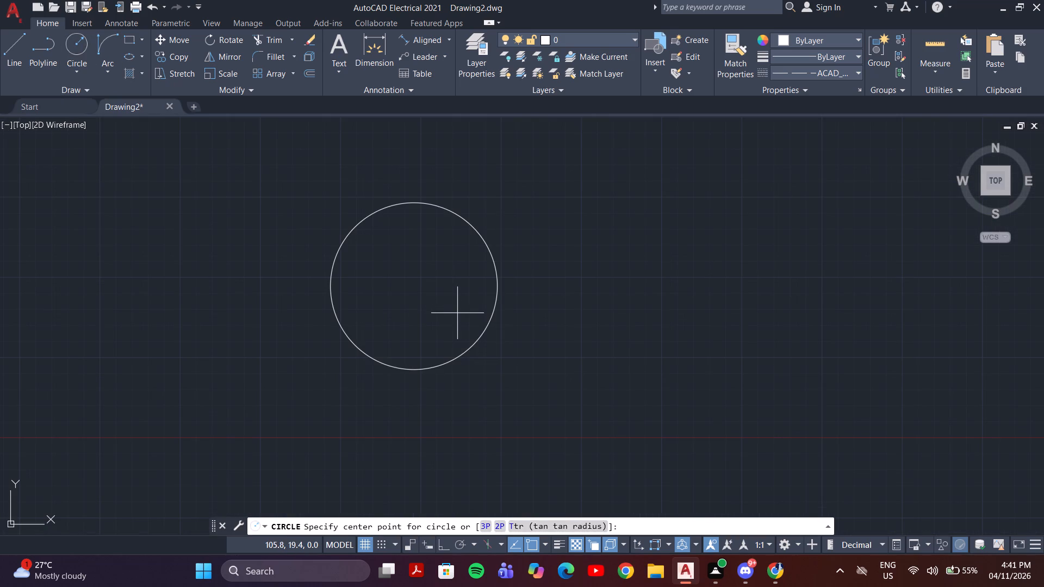
left_click(412, 286)
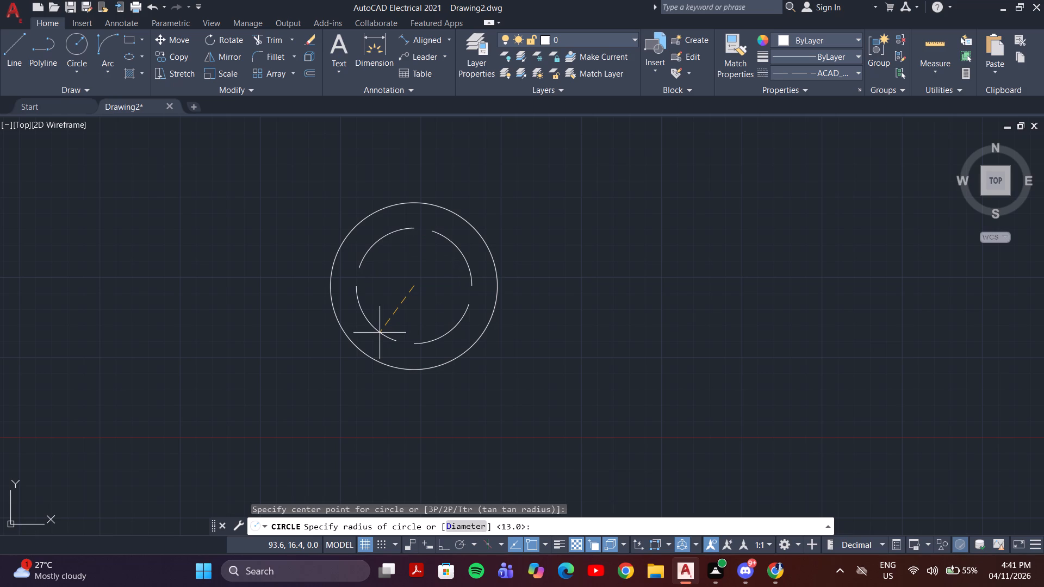
type("10")
key("Return")
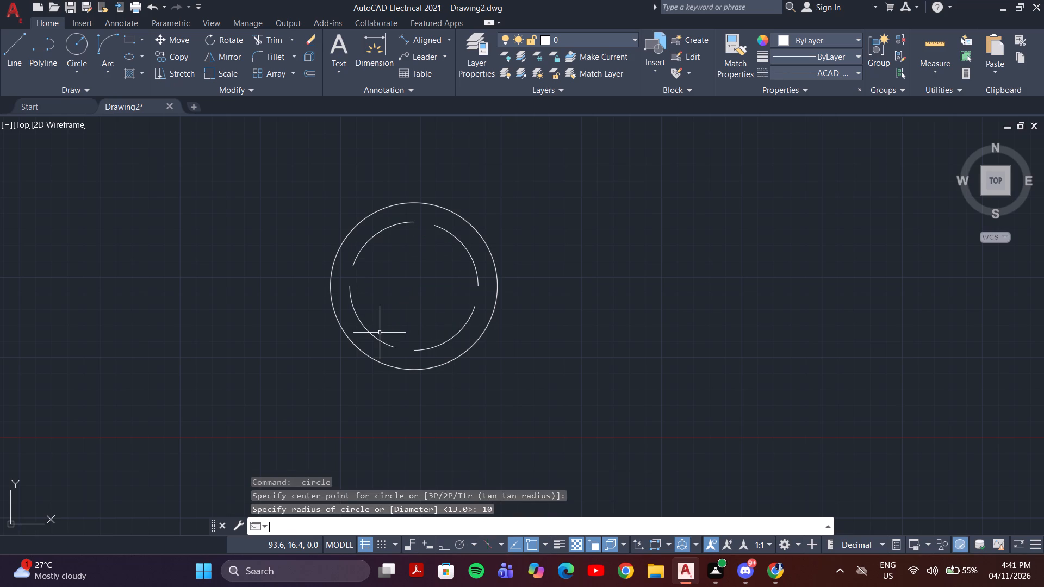
Set the current linetype back to ByLayer and leave the circle command.
left_click(85, 46)
left_click(794, 73)
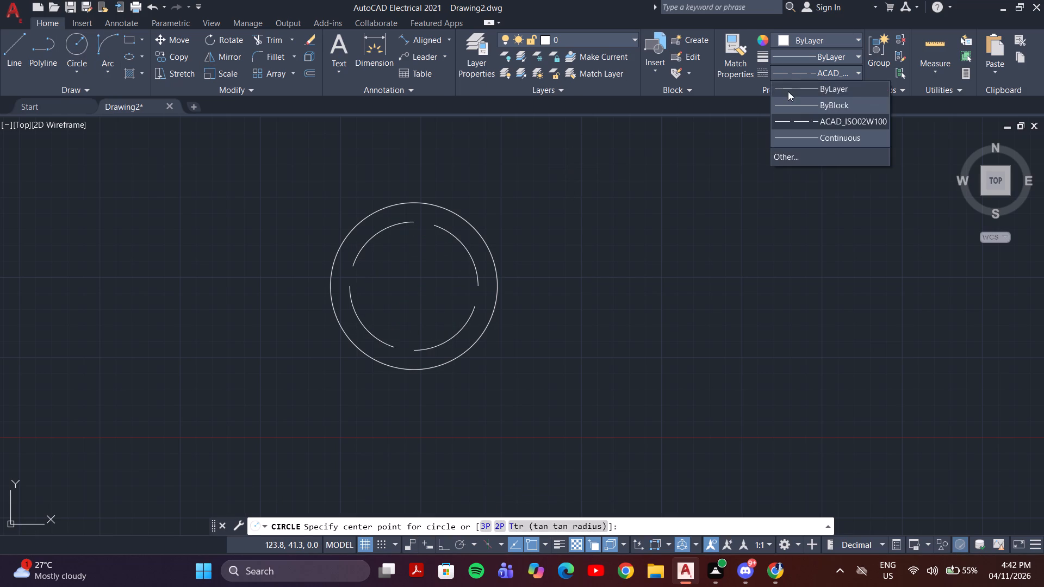
left_click(788, 91)
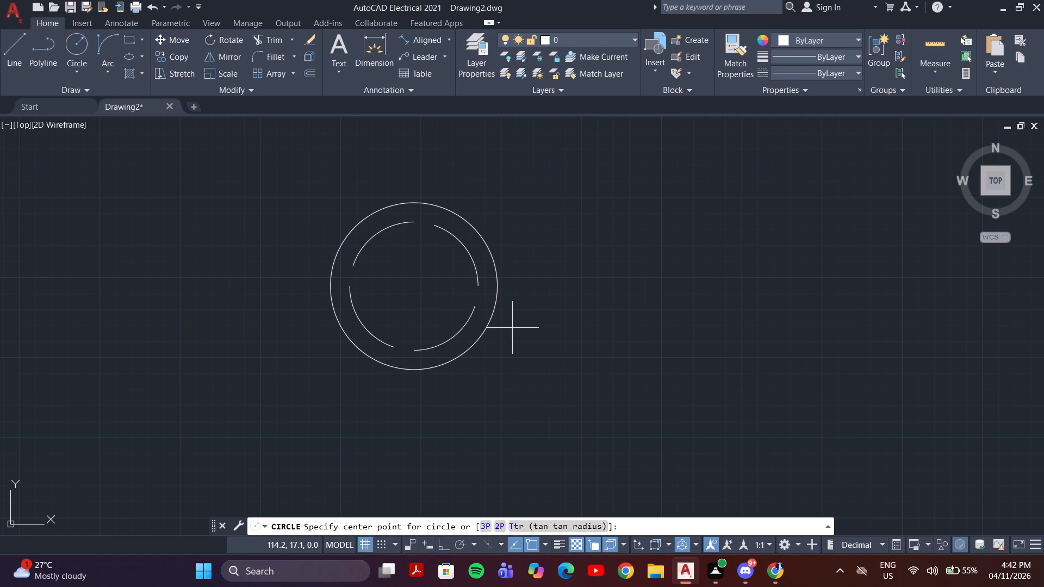
key("Escape")
With Ortho on, draw a vertical line 25 long straight down from the center of the concentric circles.
key("l")
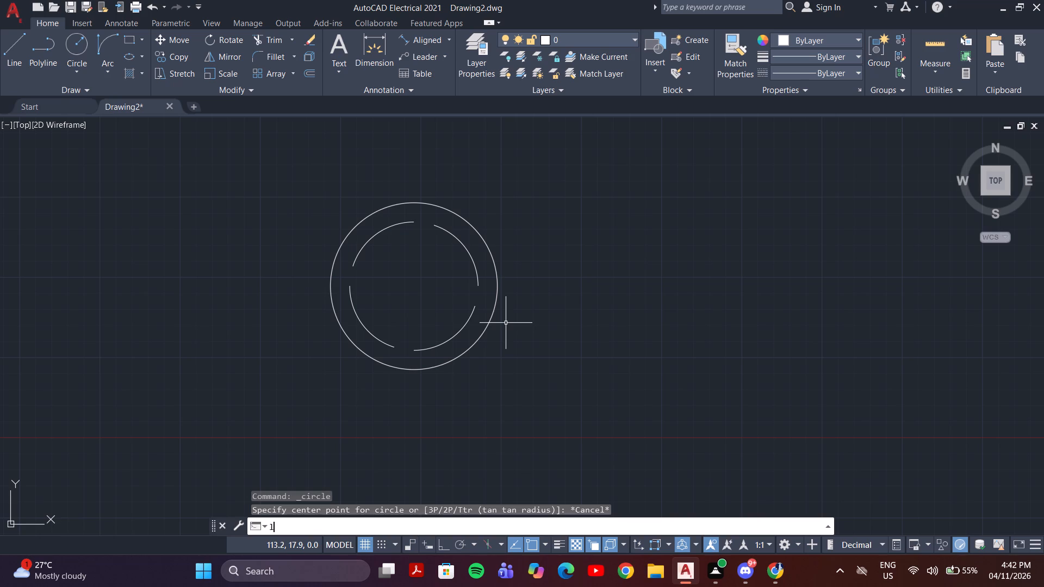
key("Return")
middle_click_drag(471, 366, 515, 377)
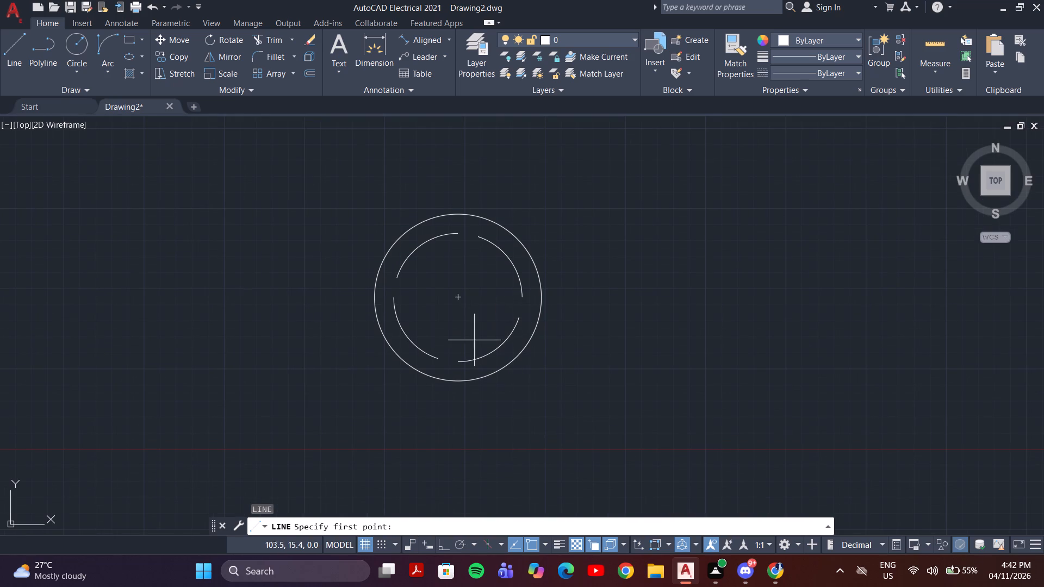
left_click(458, 297)
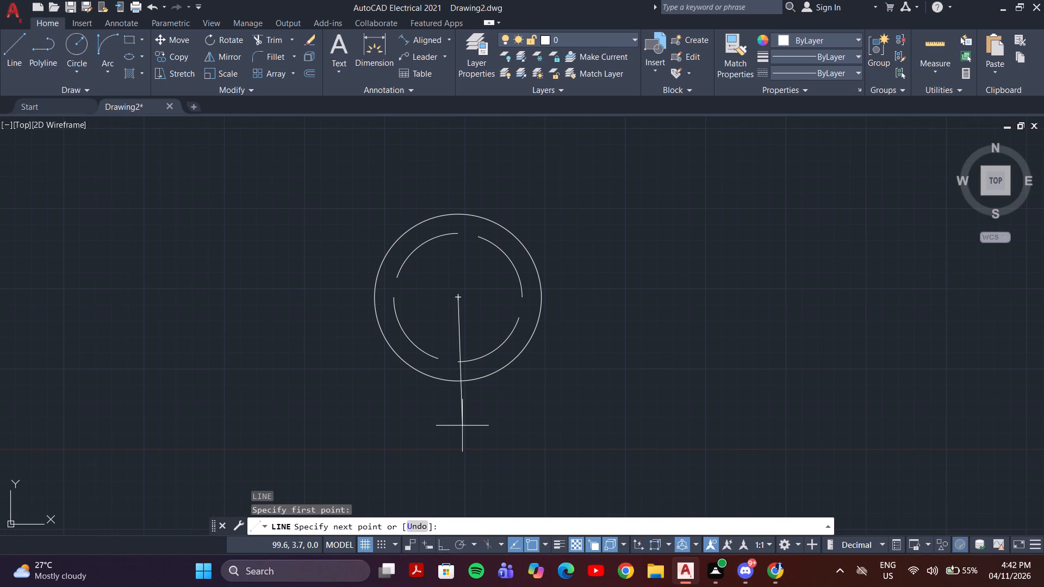
key("F8")
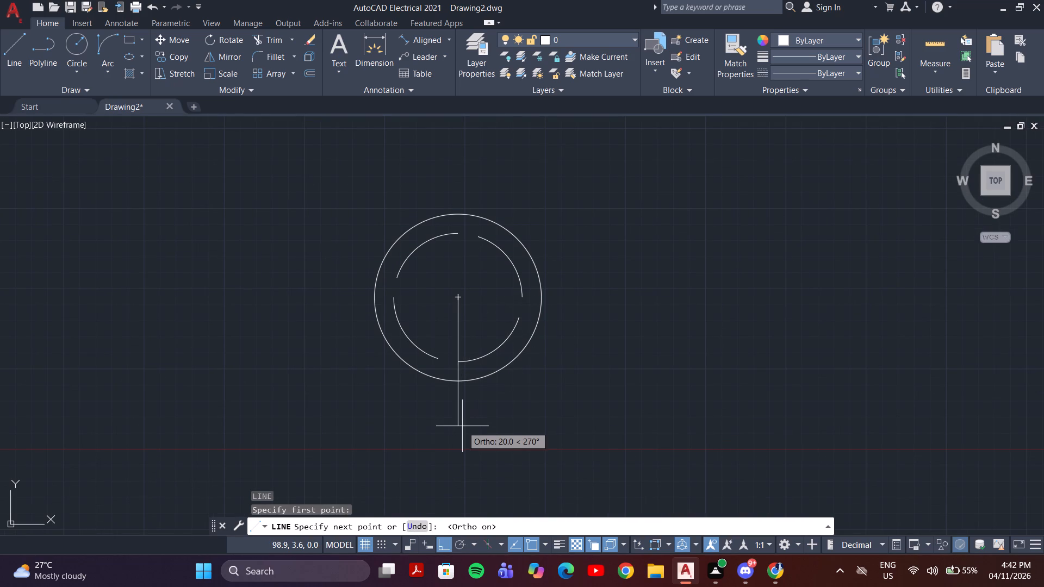
middle_click_drag(462, 426, 460, 383)
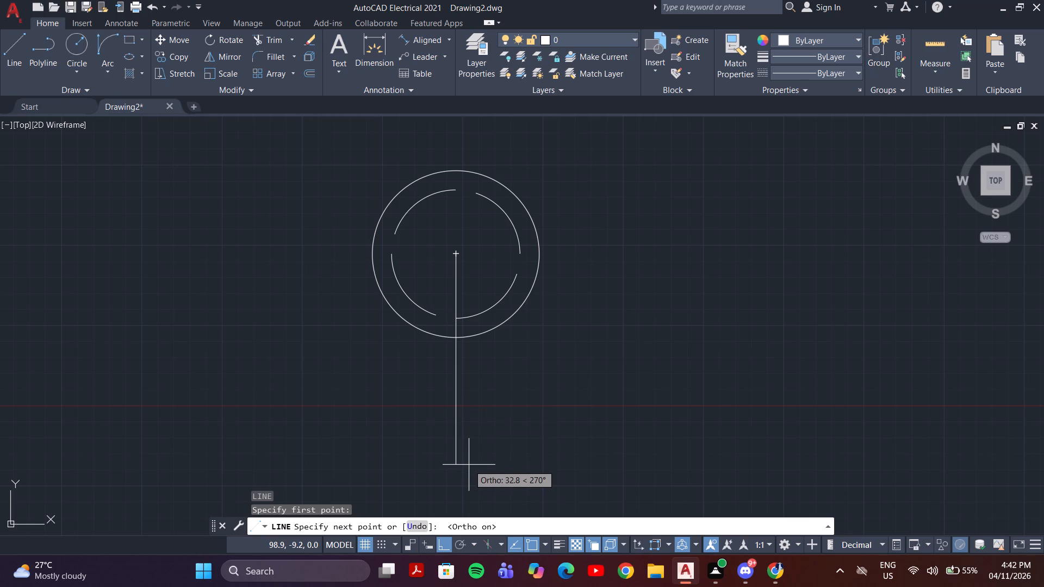
type("25")
key("Return")
key("Escape")
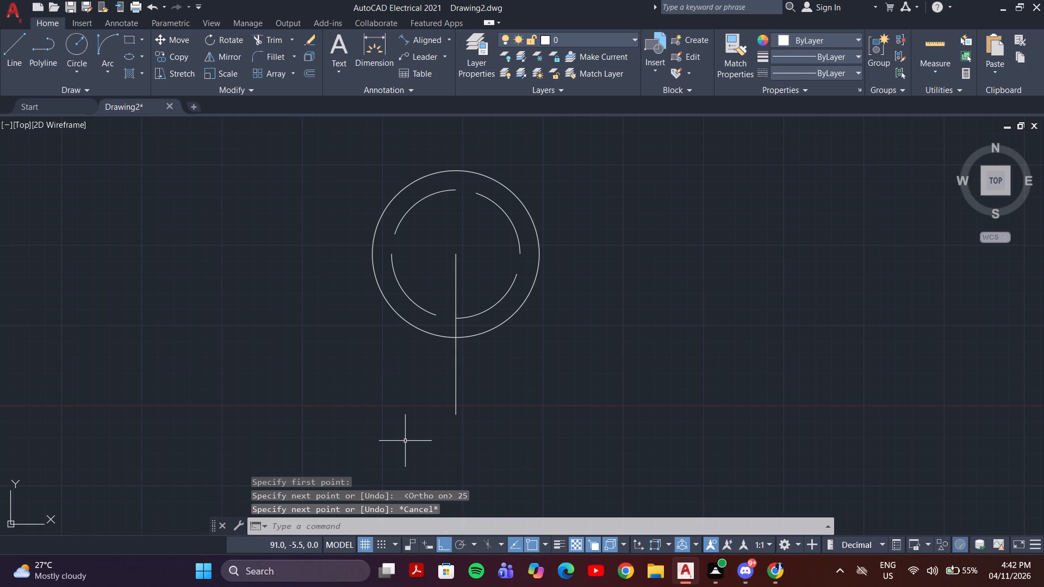
Draw a circle of diameter 26 centered on the lower end of the vertical line.
left_click(78, 48)
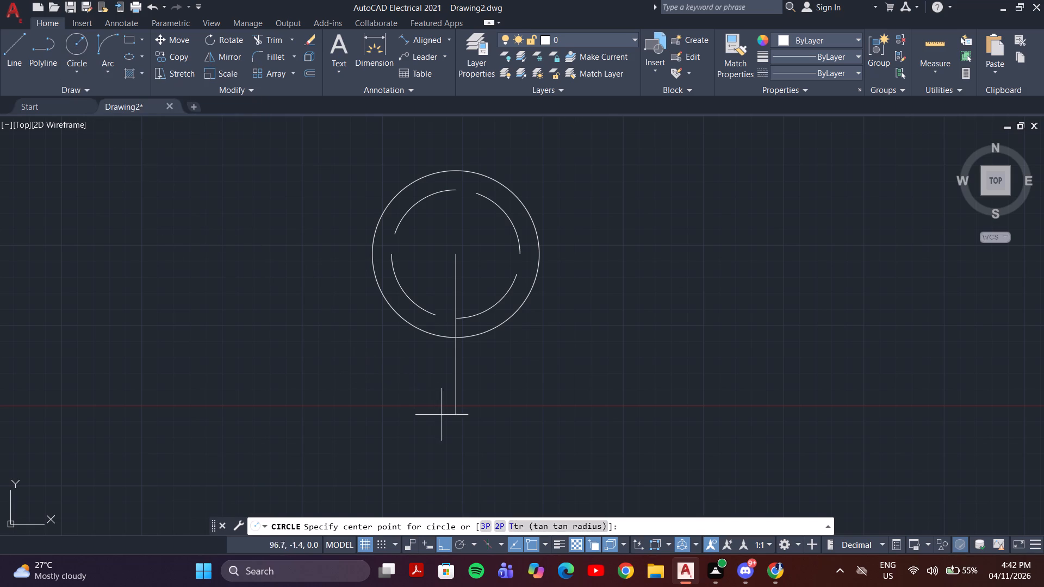
left_click(457, 415)
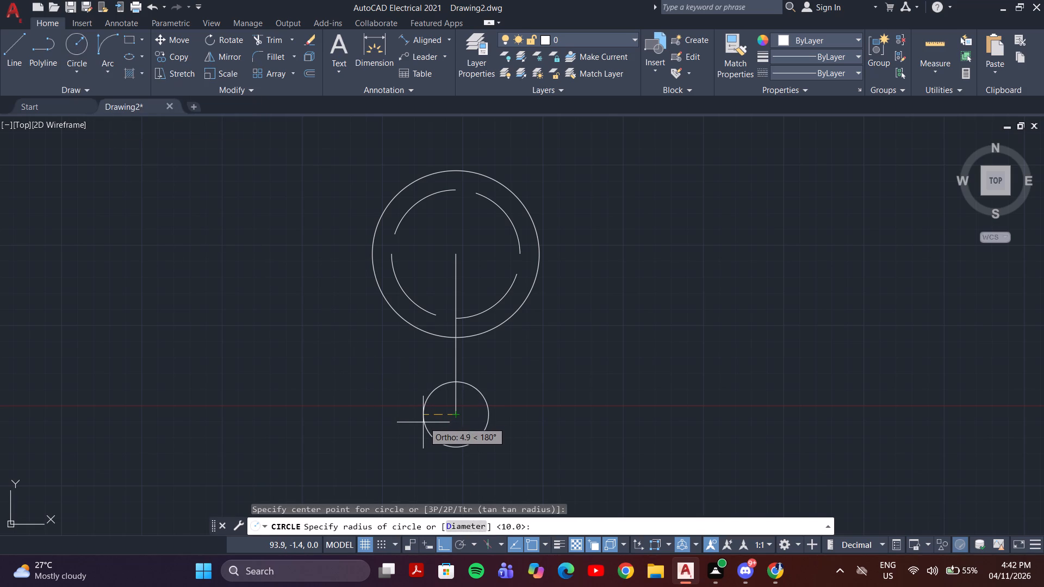
key("2")
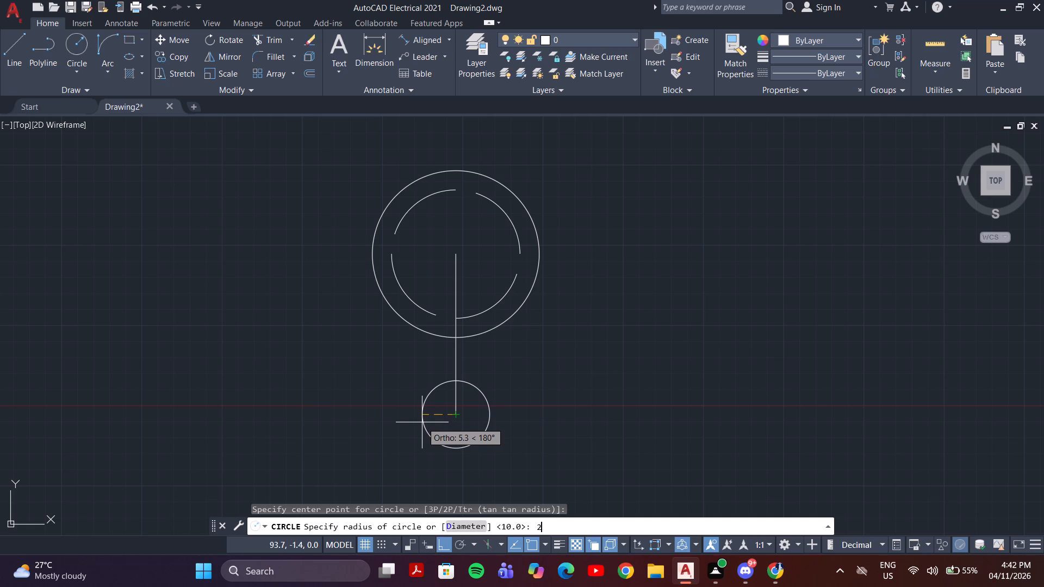
key("BackSpace")
key("d")
key("Return")
type("26")
key("Return")
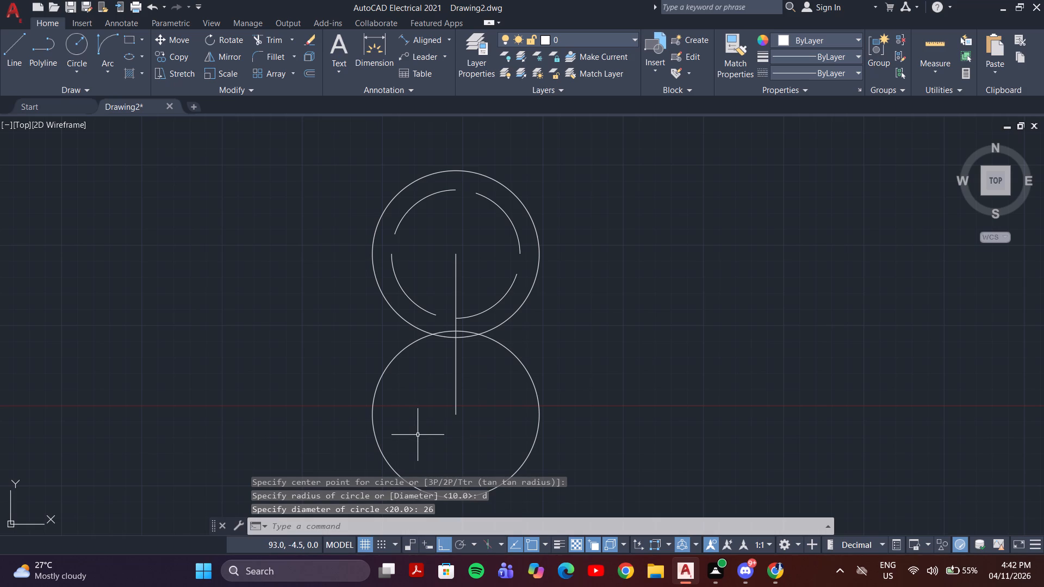
Draw a circle of radius 10 concentric with the lower 26 mm diameter circle.
left_click(82, 48)
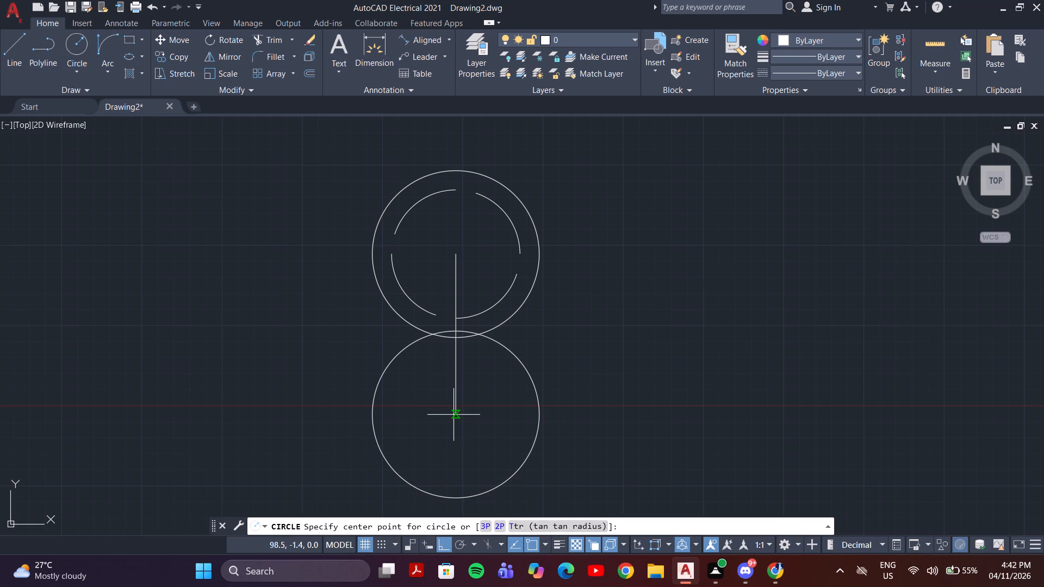
left_click(457, 416)
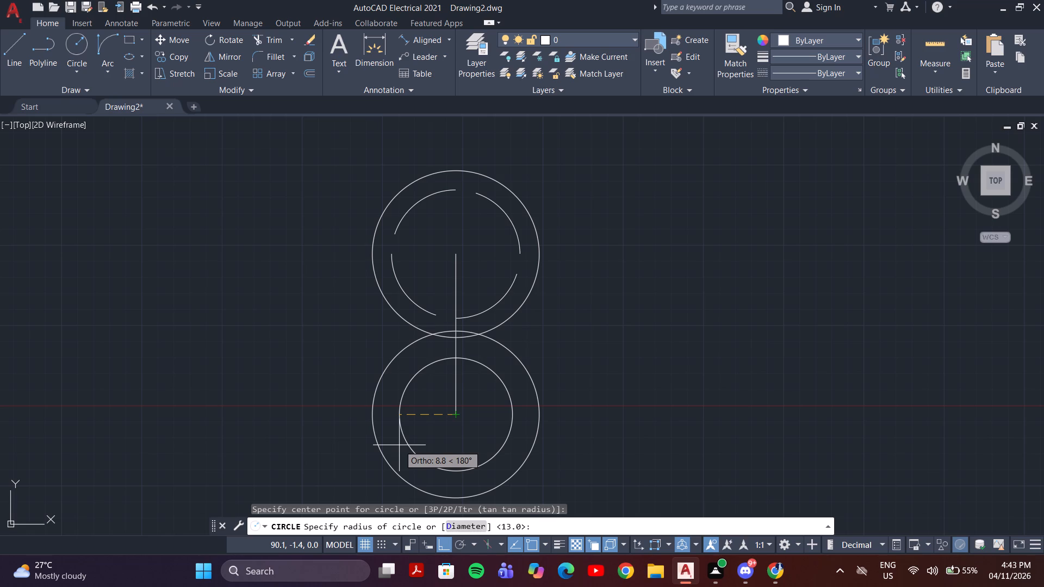
type("10")
key("Return")
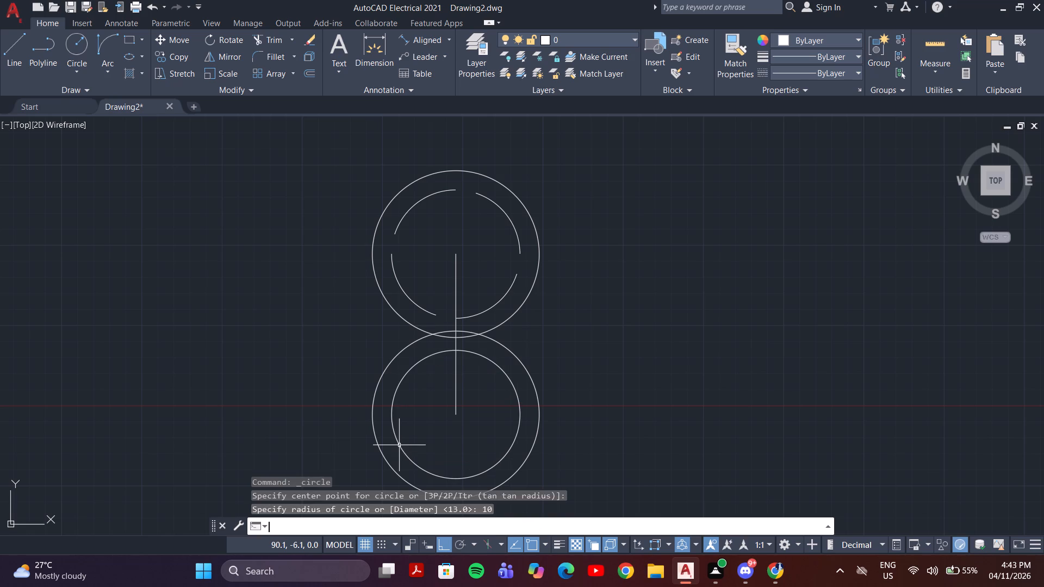
Draw a circle of radius 9 at the same center as the lower circles.
left_click(76, 49)
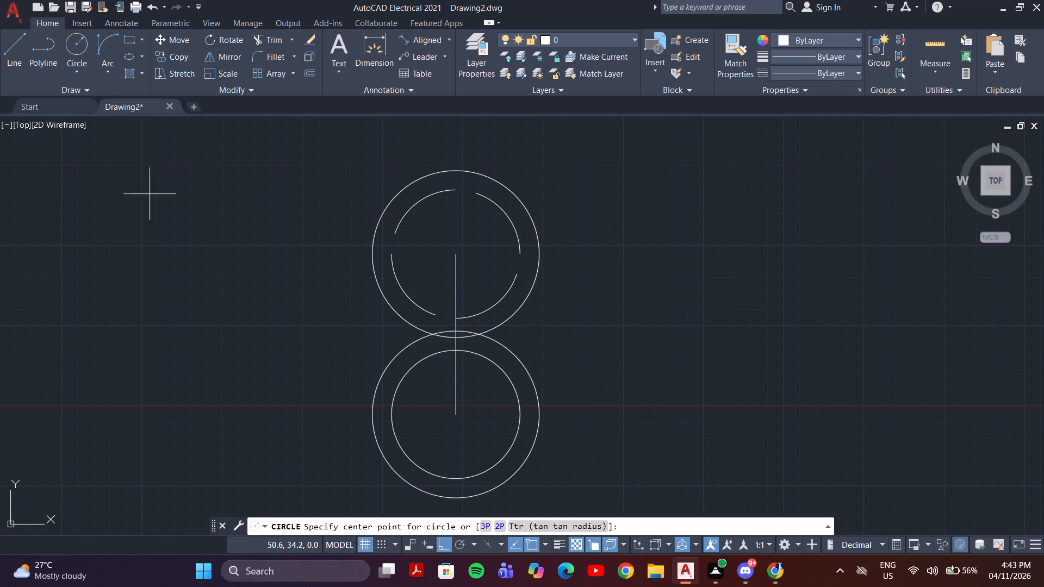
left_click(457, 414)
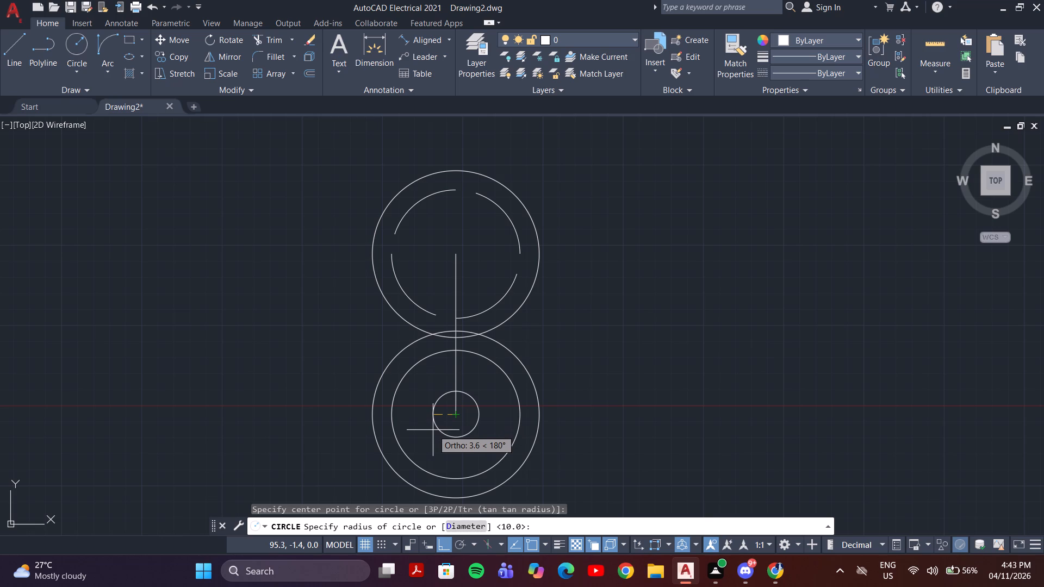
key("9")
key("Return")
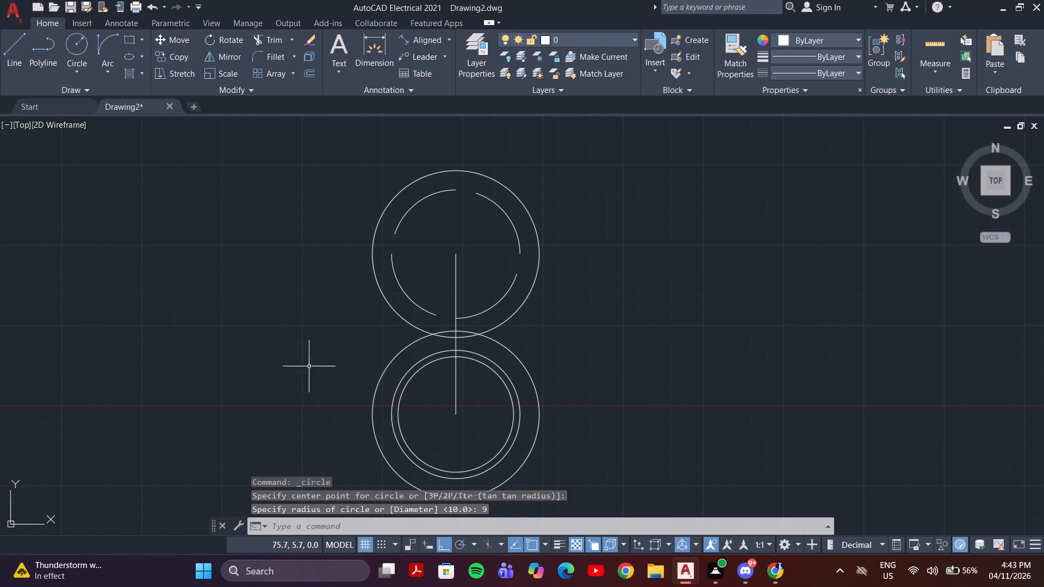
Draw a circle of radius 6 at the shared center of the lower concentric circles.
left_click(82, 46)
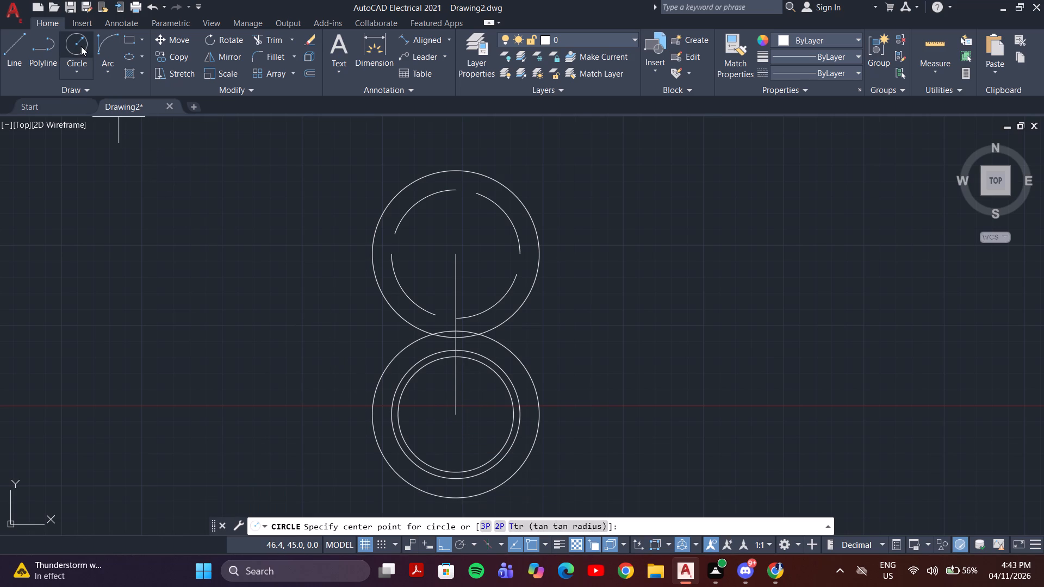
left_click(456, 416)
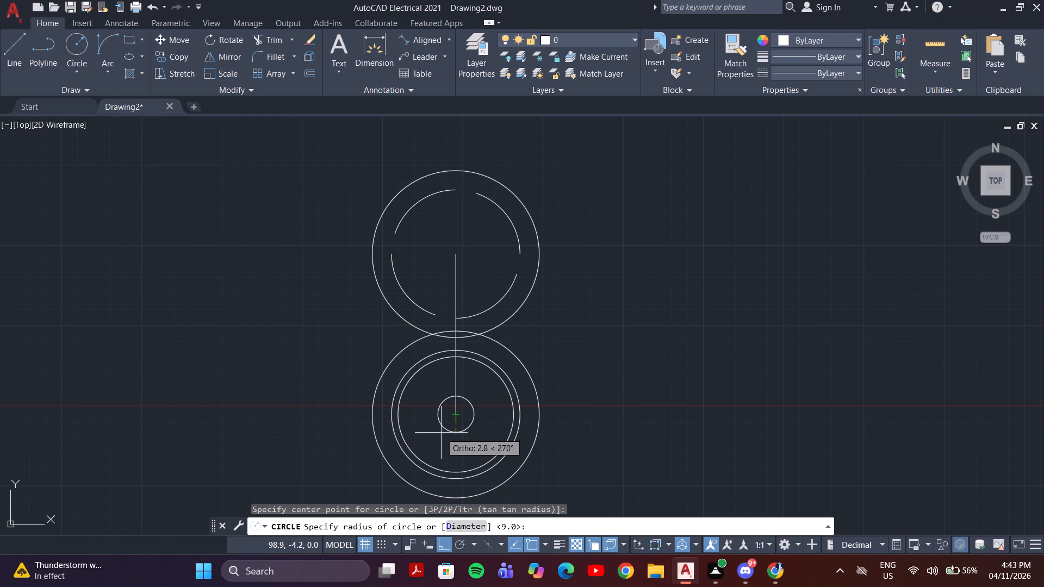
key("6")
key("Return")
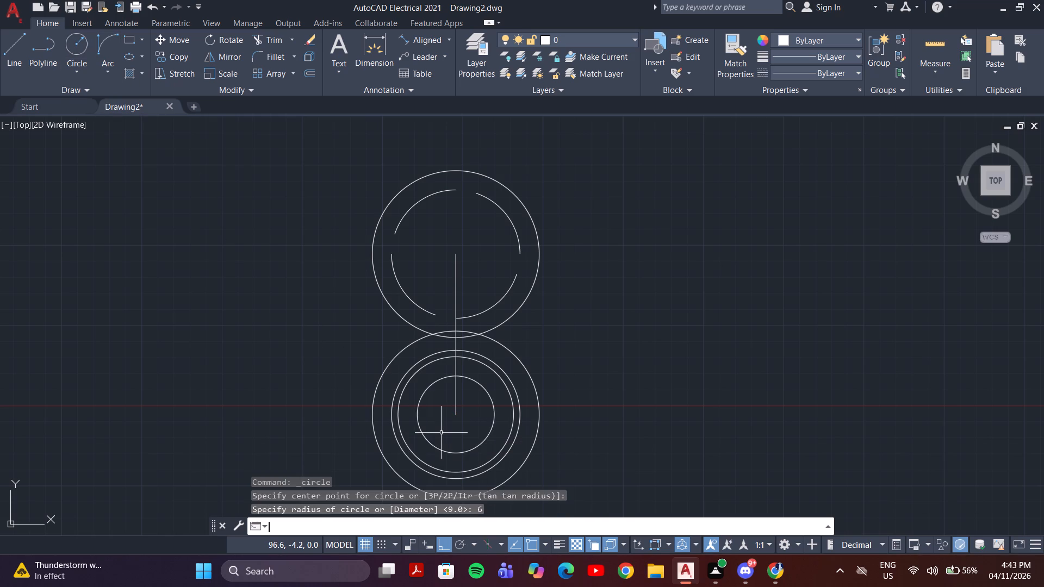
Draw a circle of radius 5 at the shared center of the lower concentric circles.
left_click(71, 49)
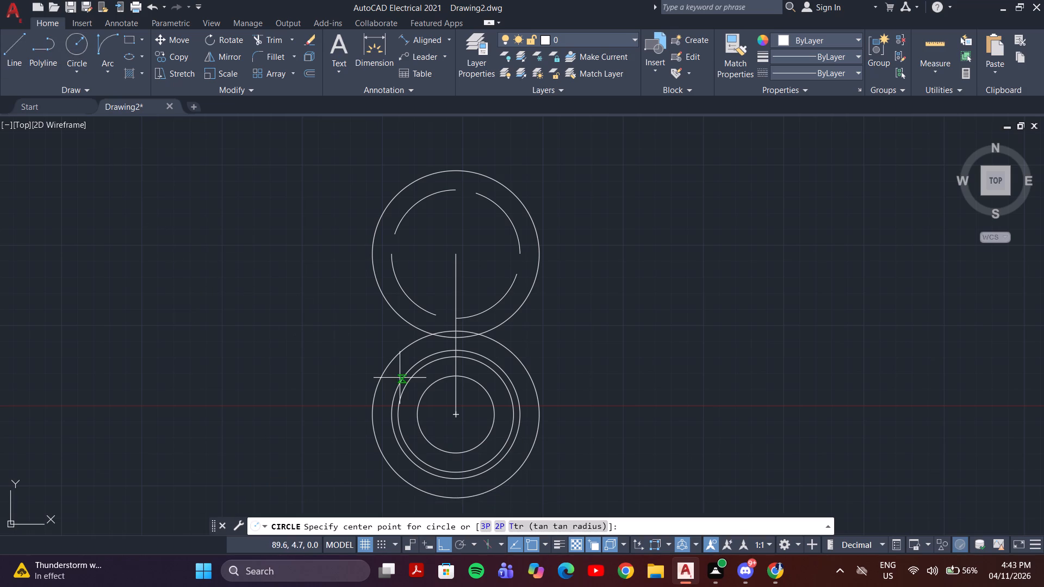
left_click(457, 416)
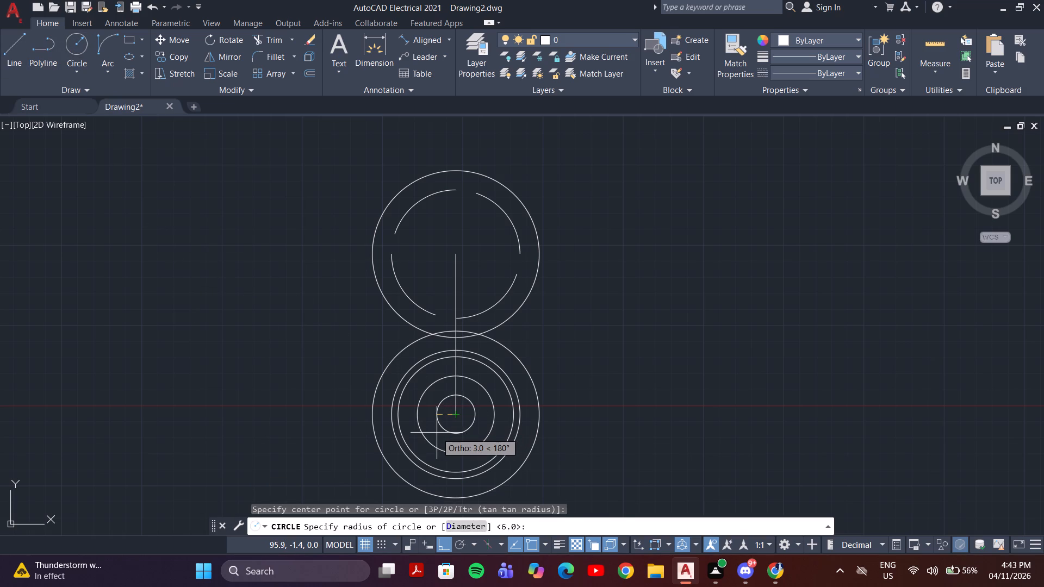
key("5")
key("Return")
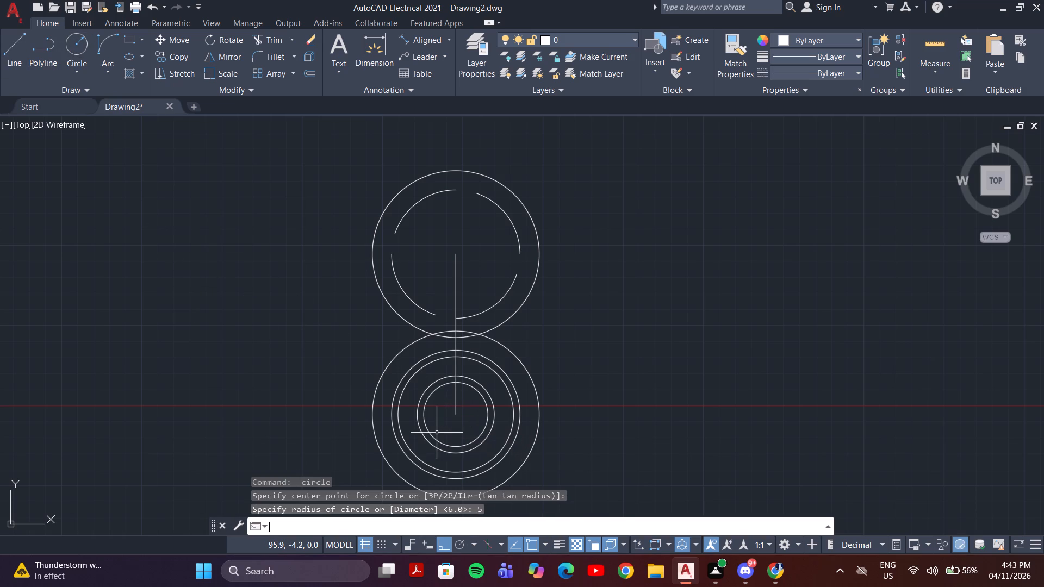
Turn on polar tracking with 30, 60, 90, 120 degree angle increments.
scroll(446, 416, "down", 2)
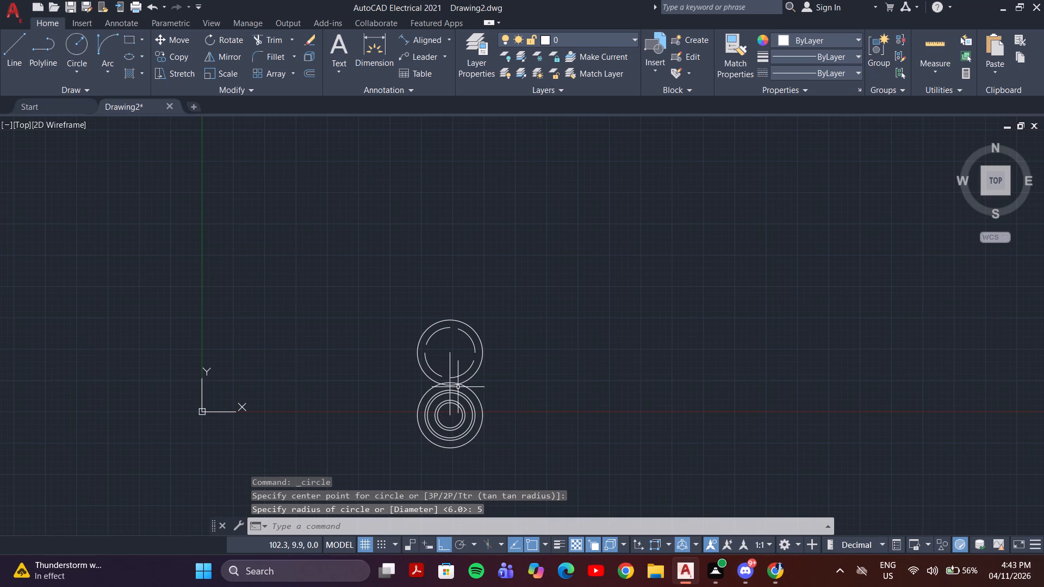
left_click(461, 544)
left_click(473, 544)
left_click(473, 544)
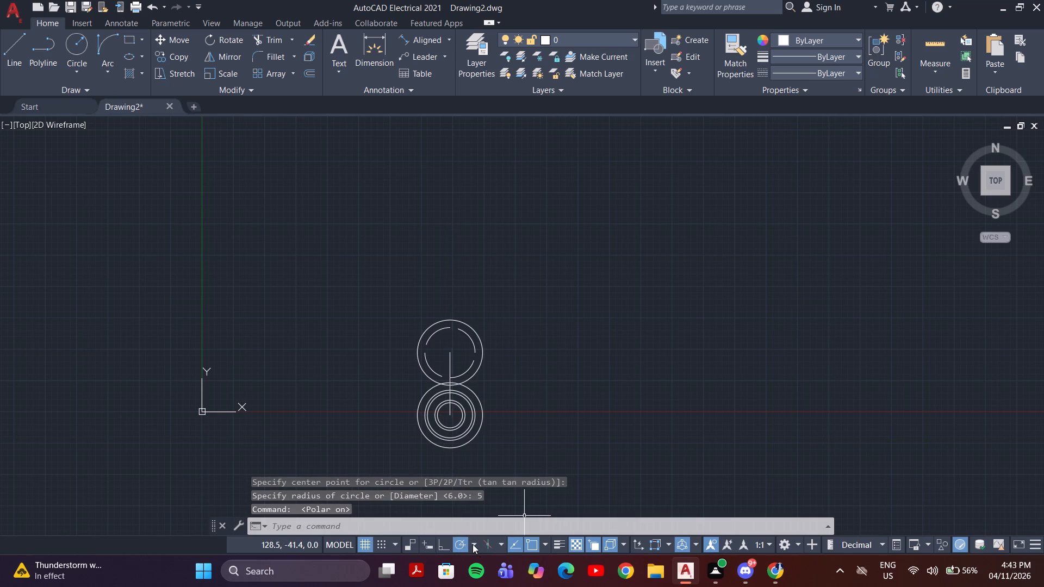
left_click(473, 544)
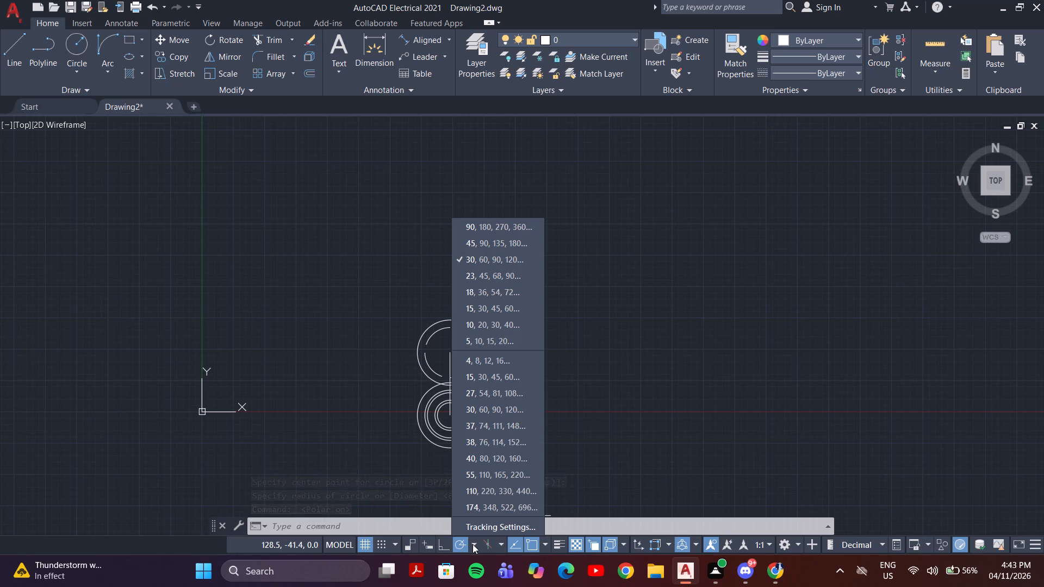
left_click(470, 245)
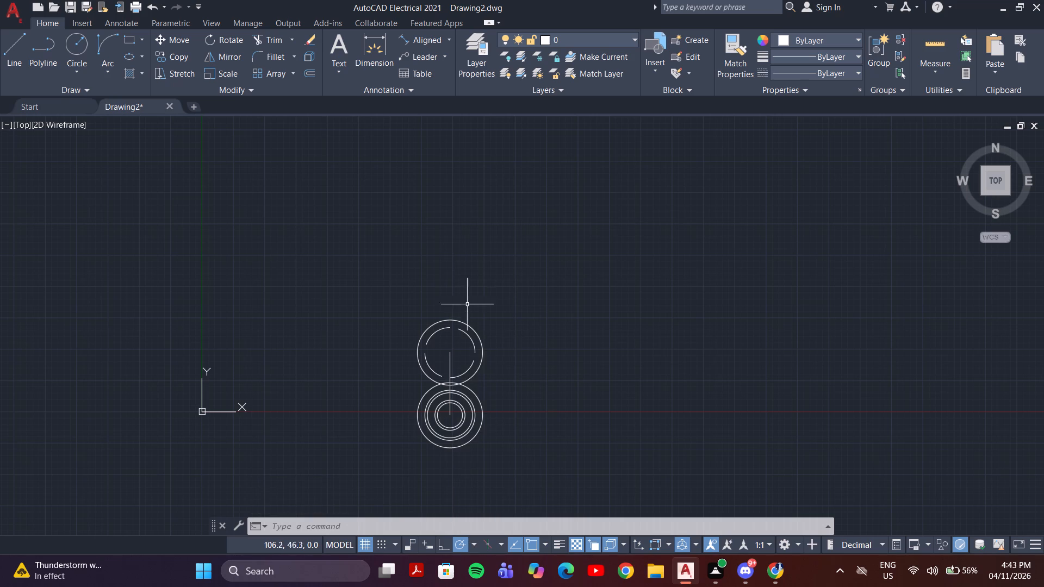
left_click(471, 540)
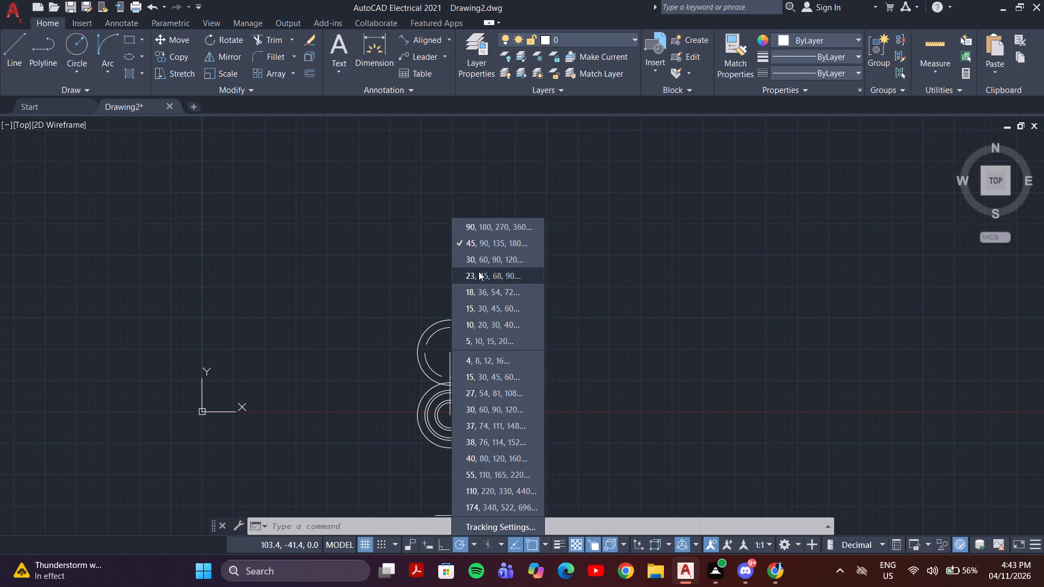
left_click(478, 259)
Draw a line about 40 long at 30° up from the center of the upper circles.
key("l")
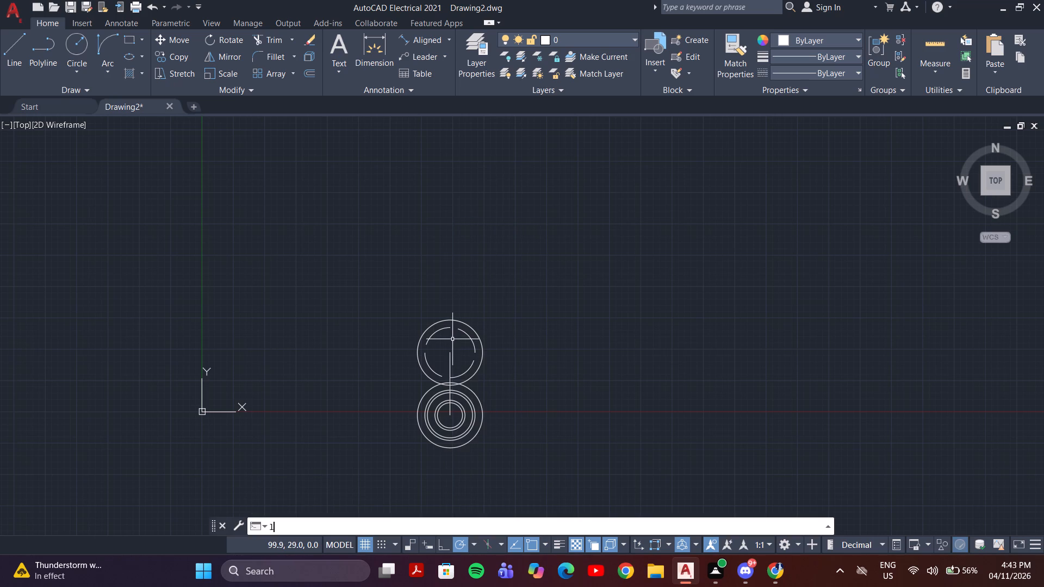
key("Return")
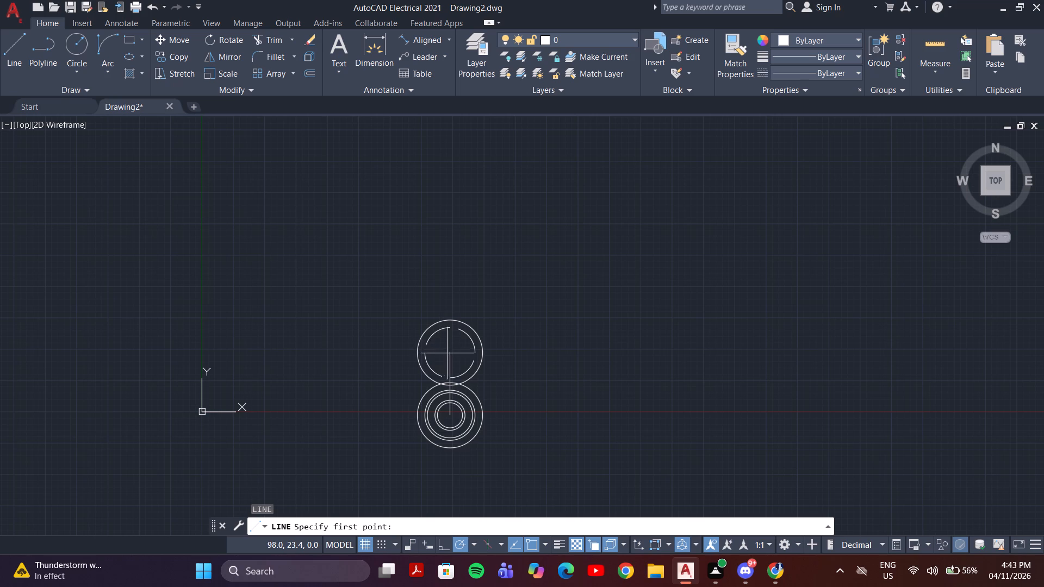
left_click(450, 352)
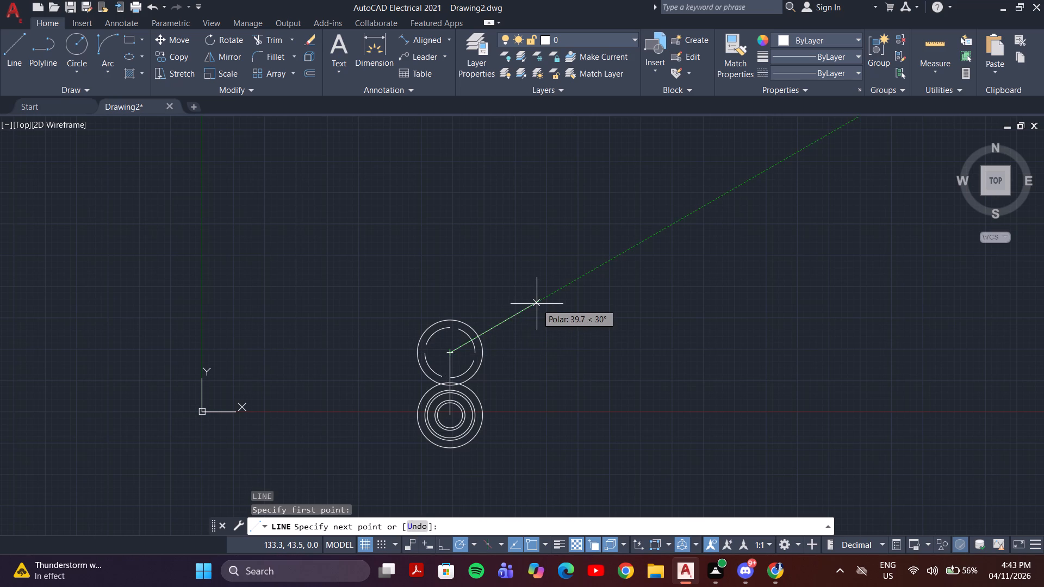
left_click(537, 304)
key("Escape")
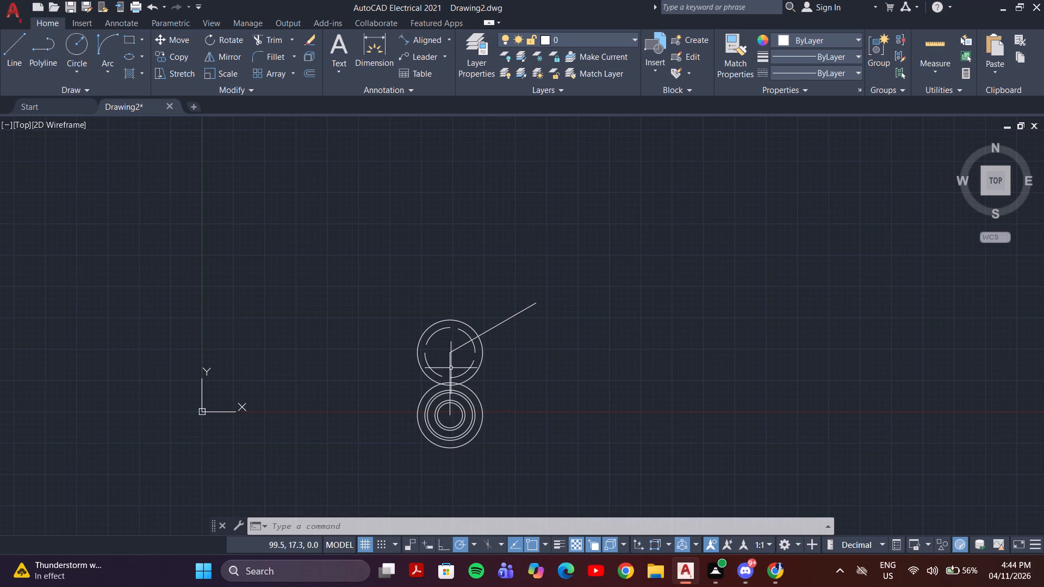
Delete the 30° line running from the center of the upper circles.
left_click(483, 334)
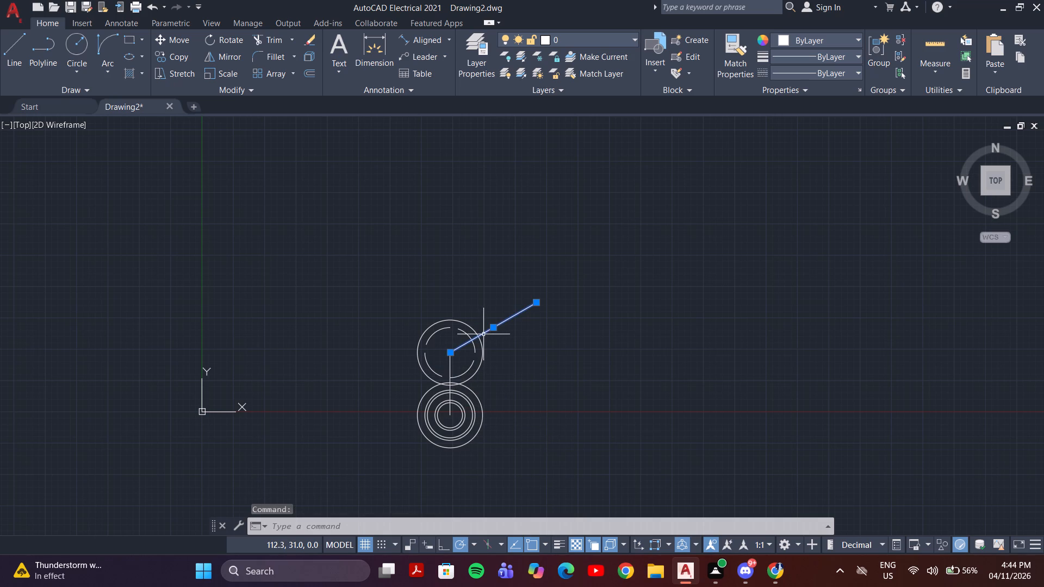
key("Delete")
Draw a line 25 long at 30° from the center of the upper circles.
key("l")
key("Return")
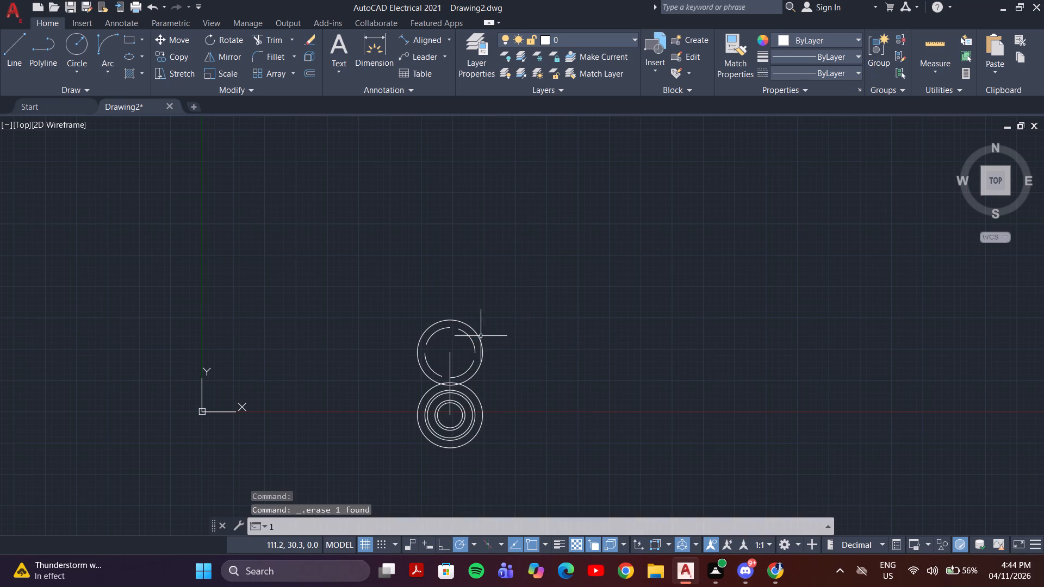
left_click(451, 352)
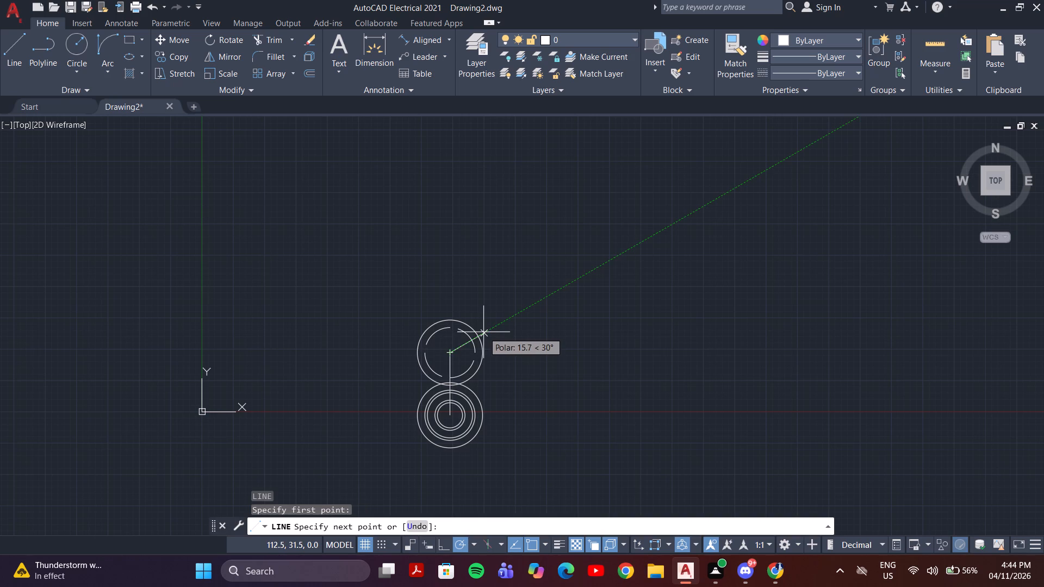
type("25")
key("Return")
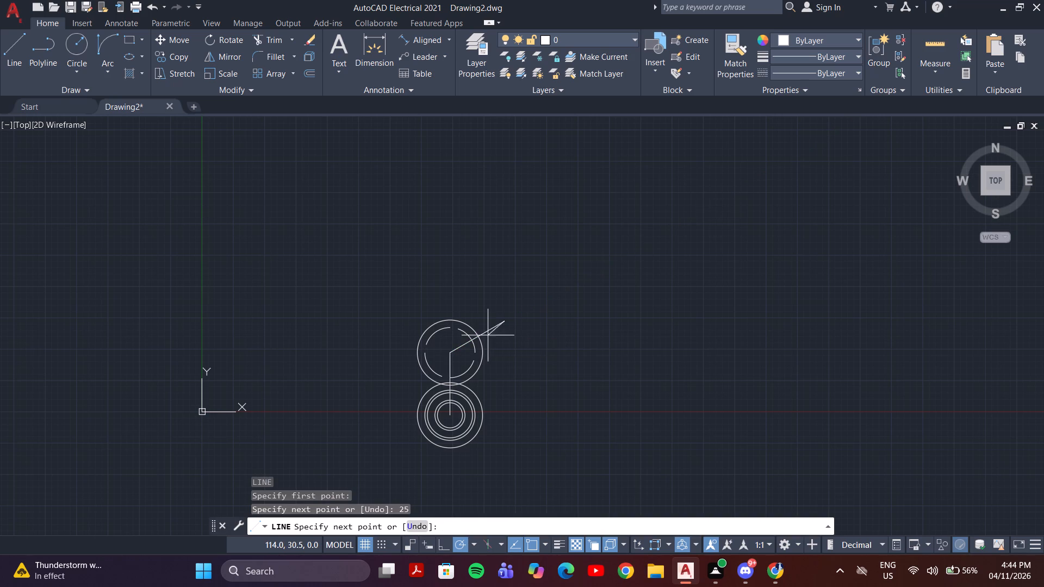
key("Escape")
Copy the five lower concentric circles from their center to the outer end of the 30° line.
scroll(479, 395, "up", 2)
left_click(487, 390)
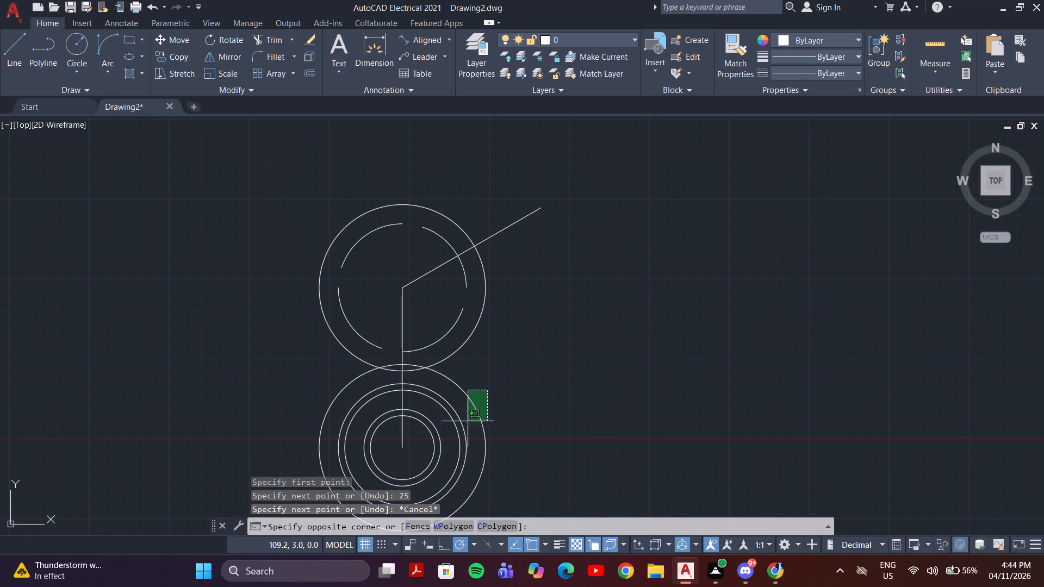
left_click(430, 470)
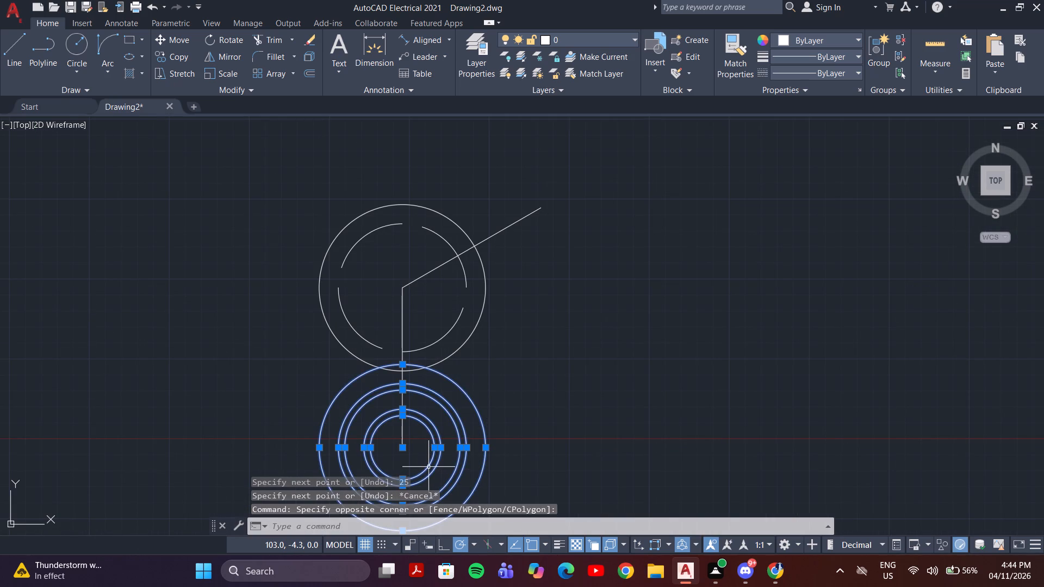
key("m")
key("BackSpace")
type("co")
key("Return")
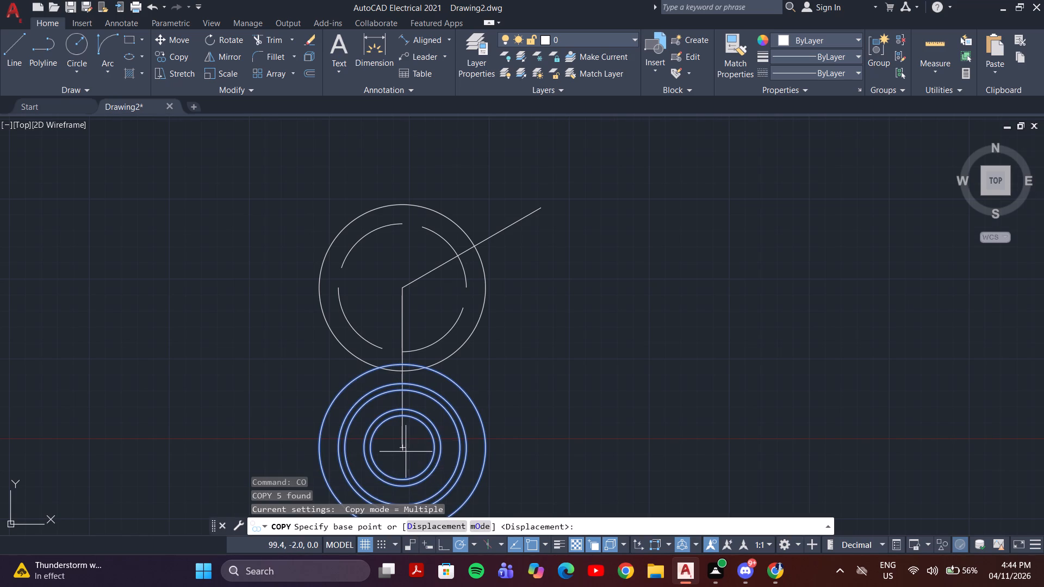
scroll(406, 452, "up", 3)
left_click(386, 439)
scroll(455, 369, "down", 4)
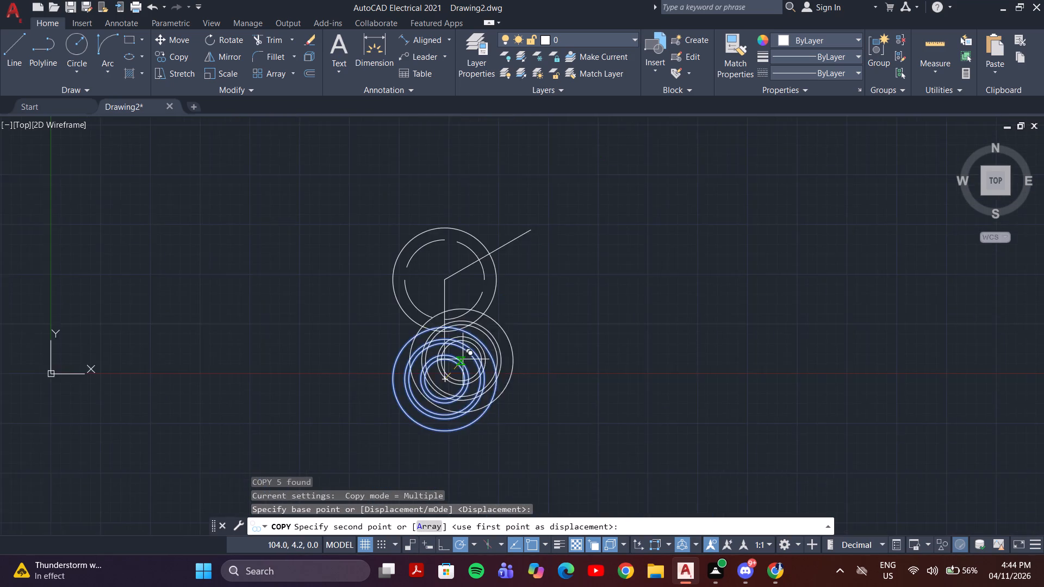
middle_click_drag(465, 357, 449, 403)
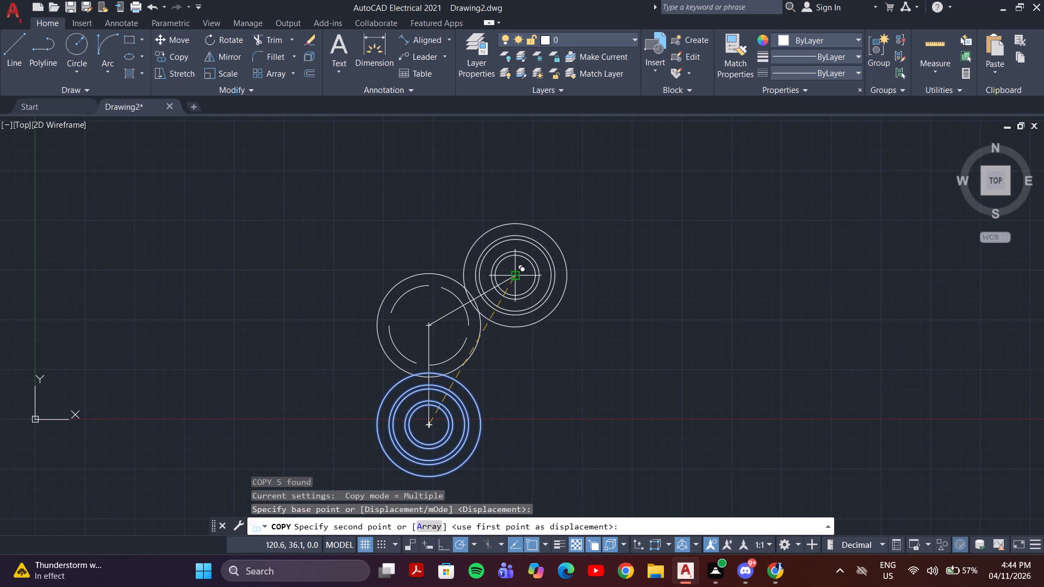
scroll(513, 278, "up", 4)
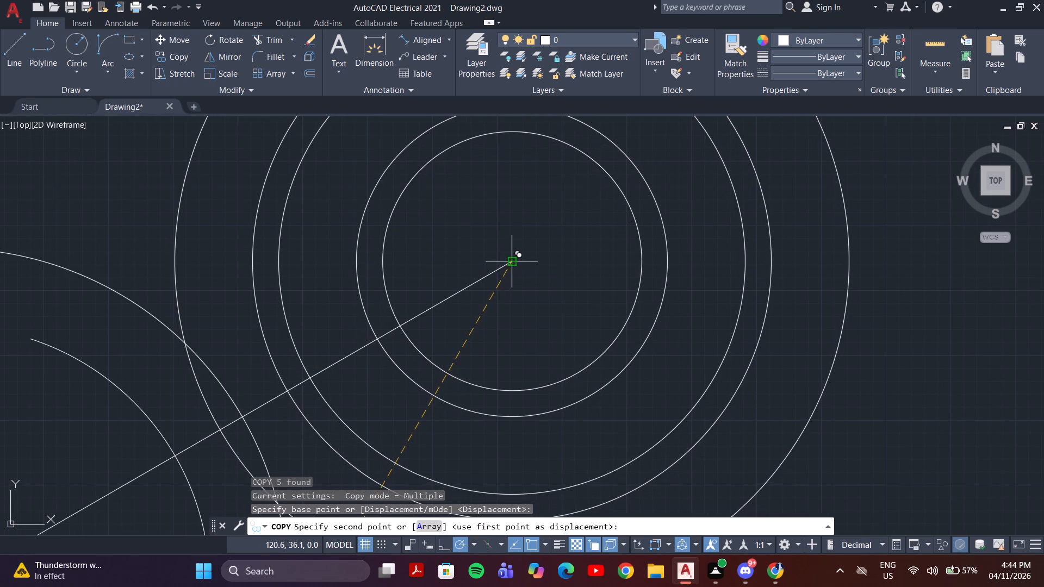
left_click(512, 263)
scroll(549, 295, "down", 6)
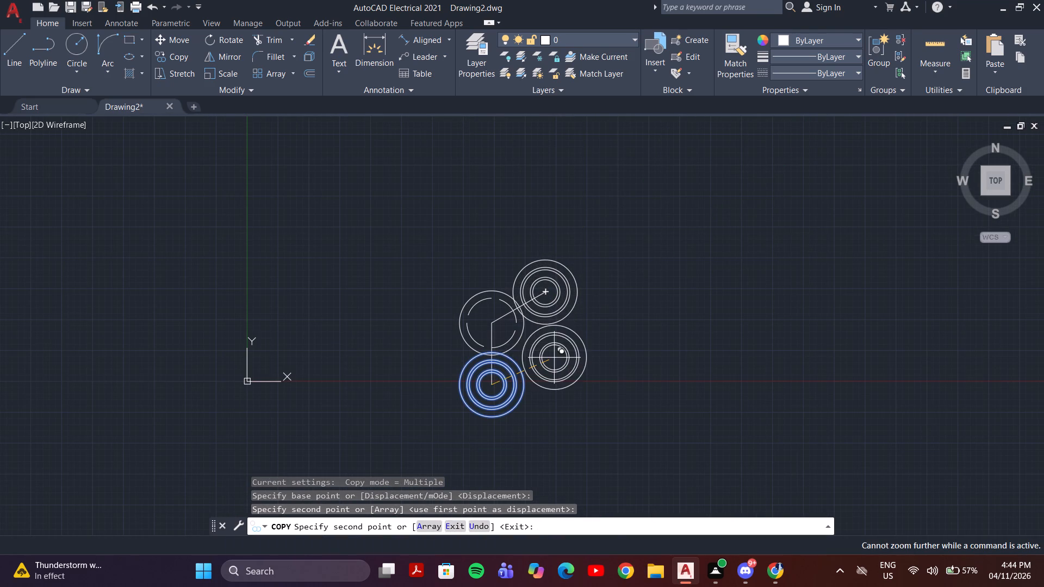
key("Escape")
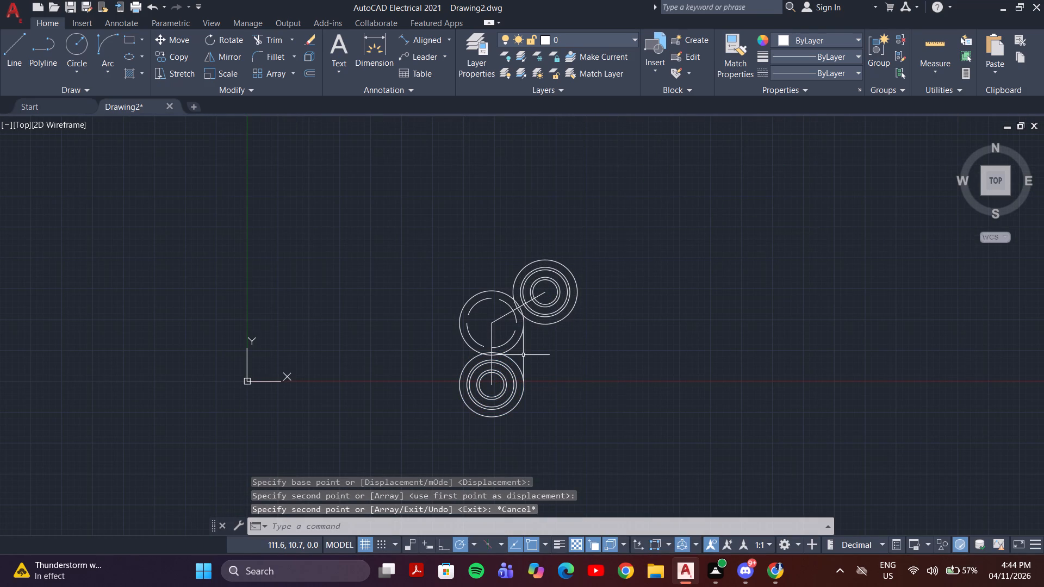
Mirror the copied circles and the 30° line across the vertical axis through the central circle's center, keeping the originals.
scroll(533, 304, "up", 2)
left_click(606, 182)
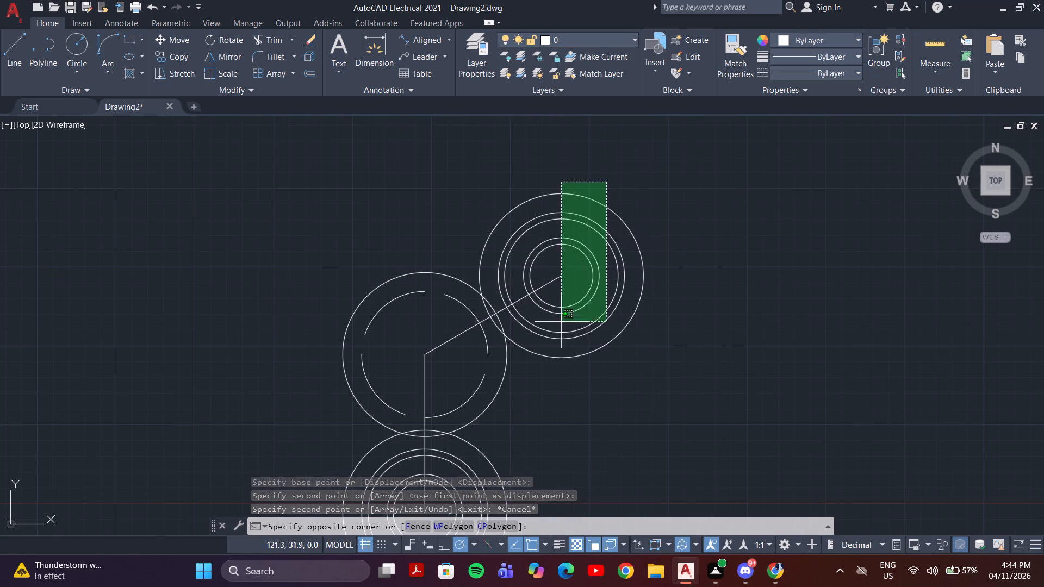
left_click(540, 358)
type("mi")
key("Return")
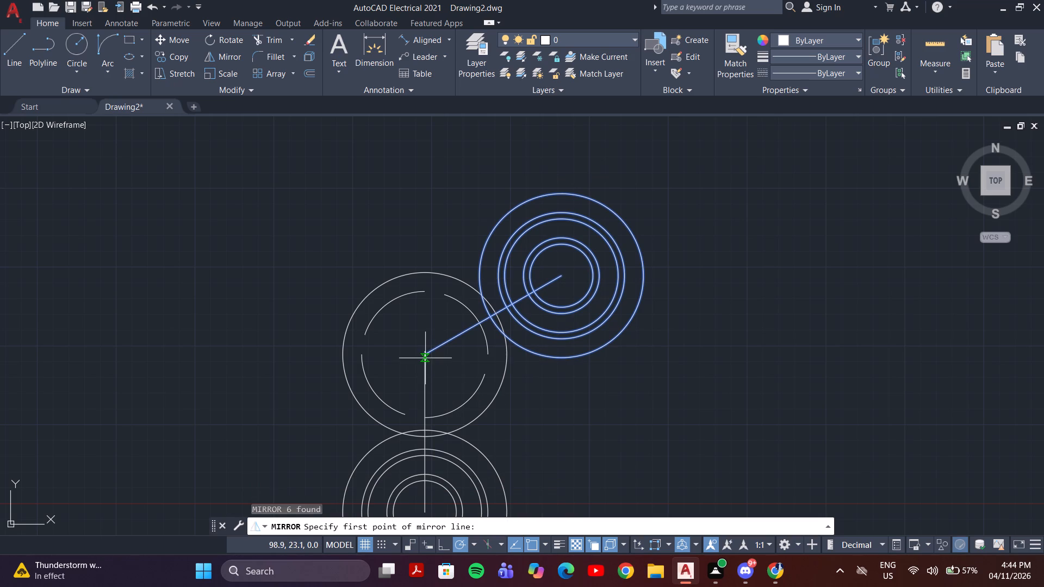
left_click(425, 355)
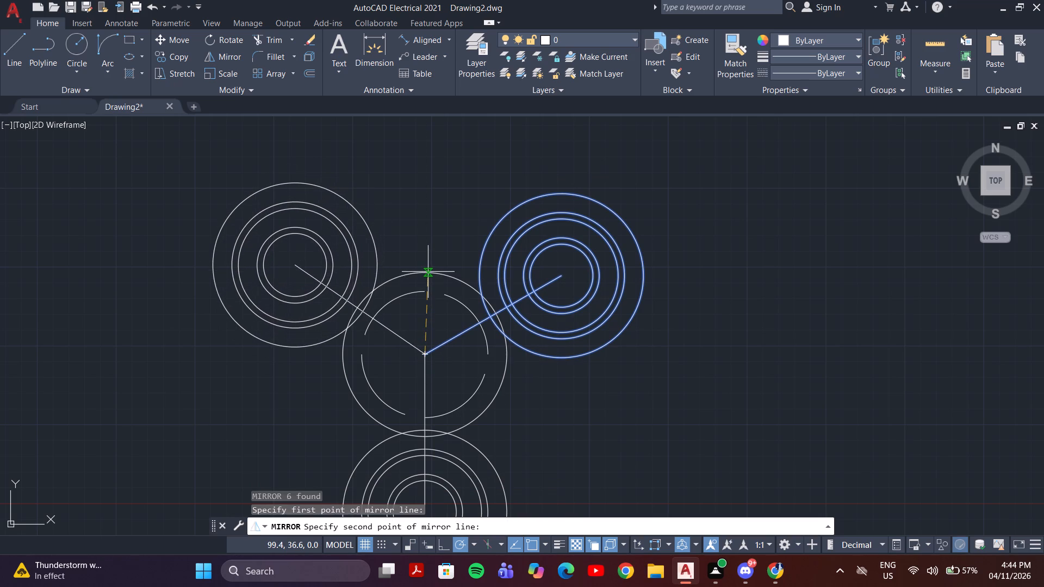
left_click(424, 273)
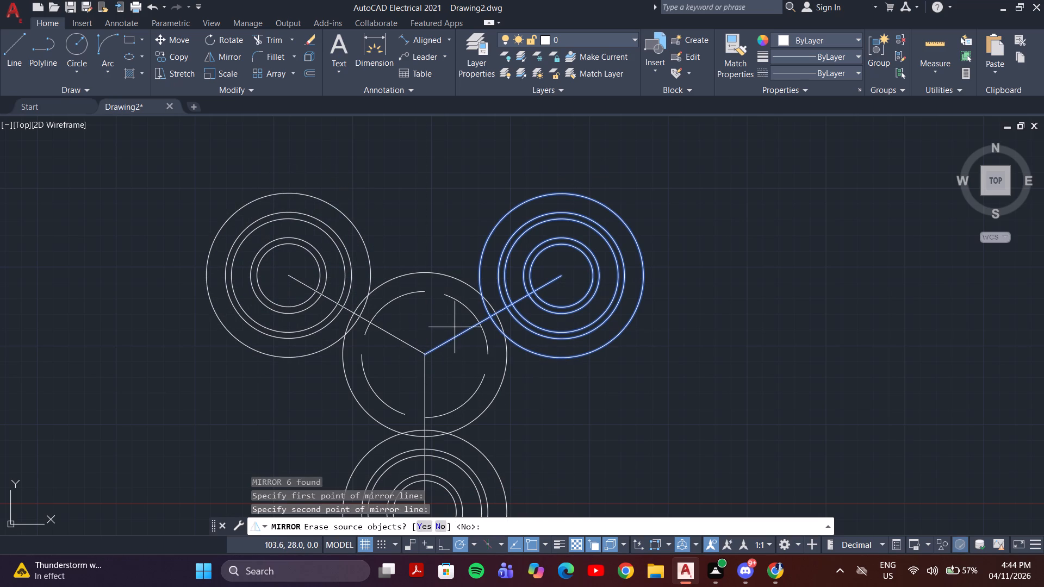
key("Return")
scroll(457, 334, "down", 1)
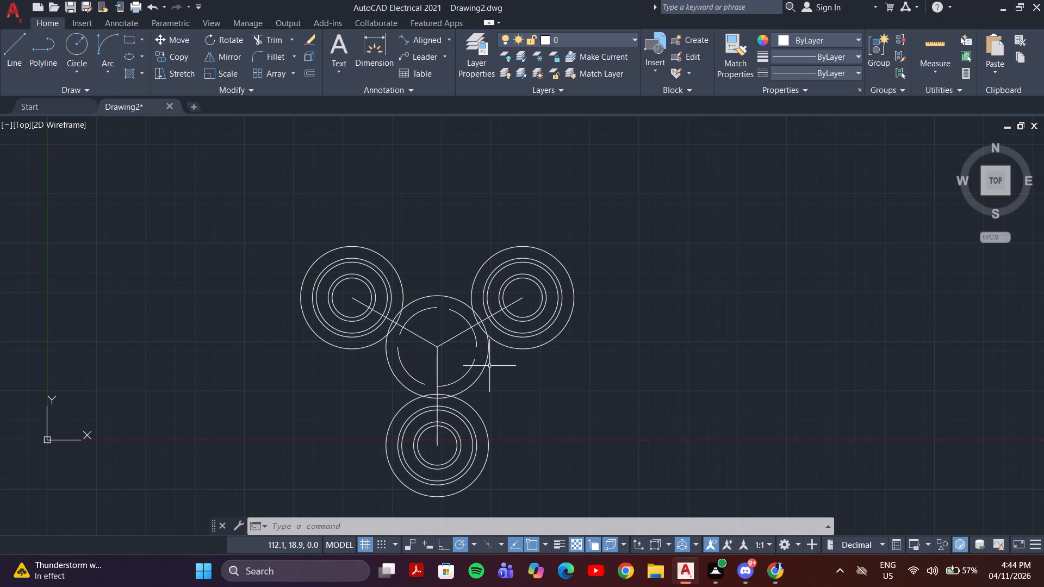
Fillet each neighbouring pair of the three lobes' outermost circles with a radius of 14, using the Multiple option.
key("f")
key("Return")
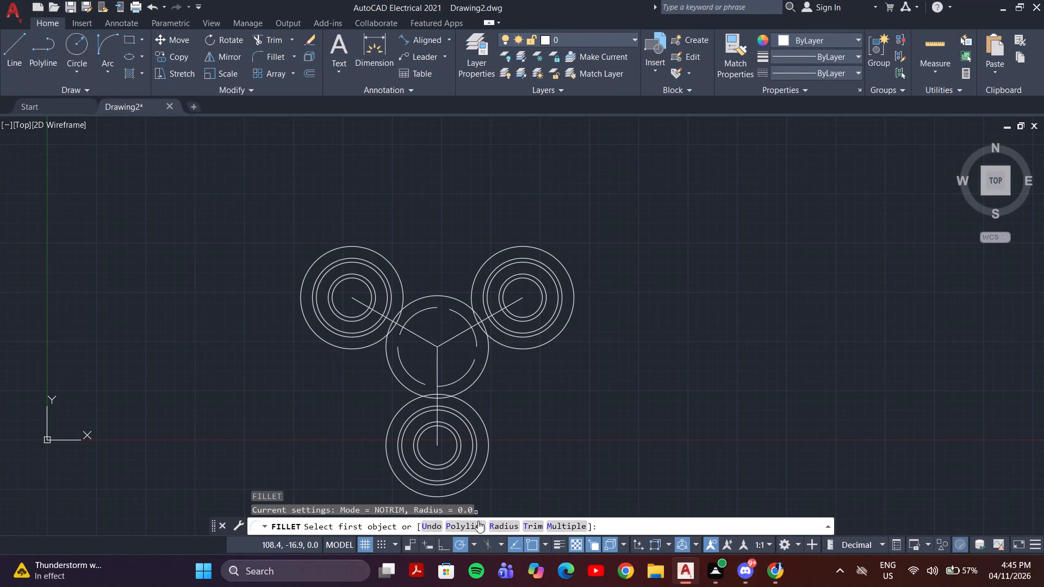
left_click(561, 524)
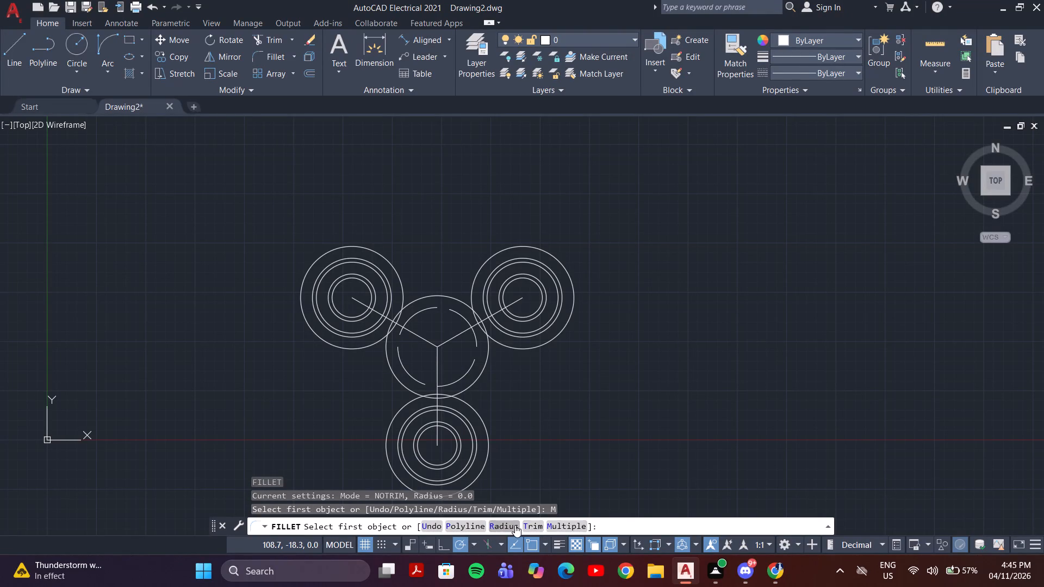
left_click(515, 525)
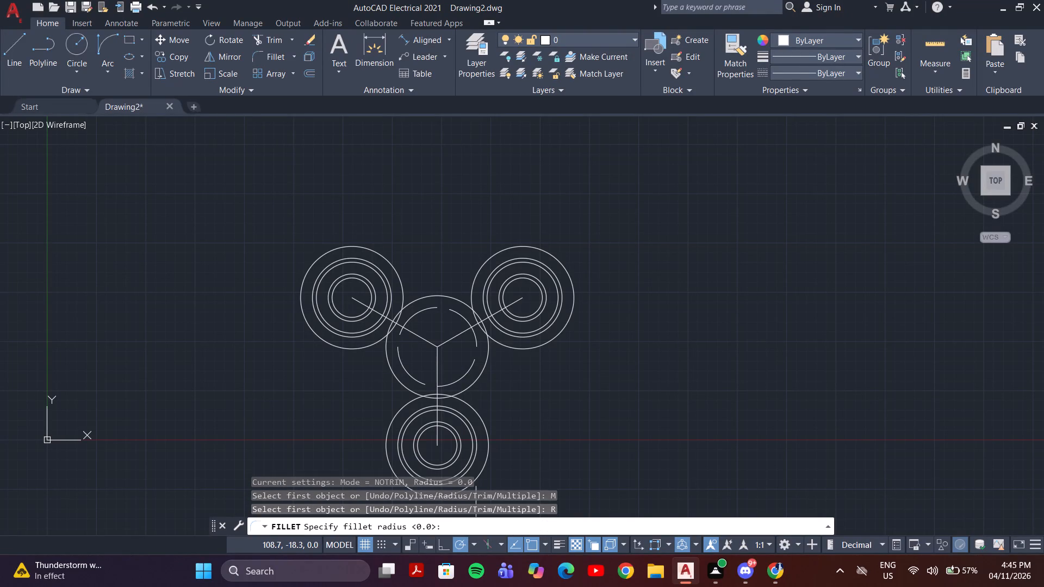
type("14")
key("Return")
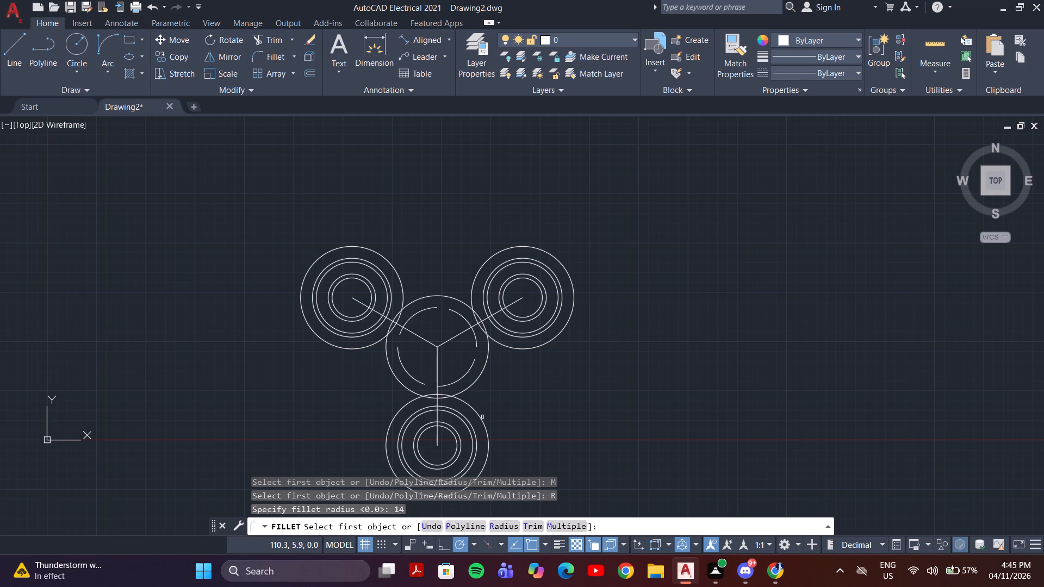
left_click(477, 416)
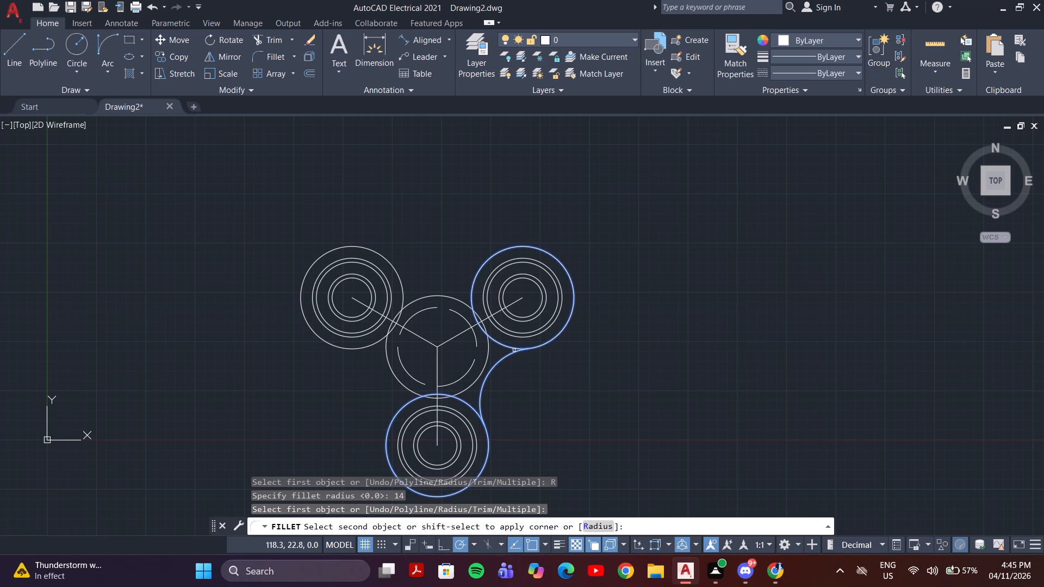
left_click(514, 350)
left_click(376, 344)
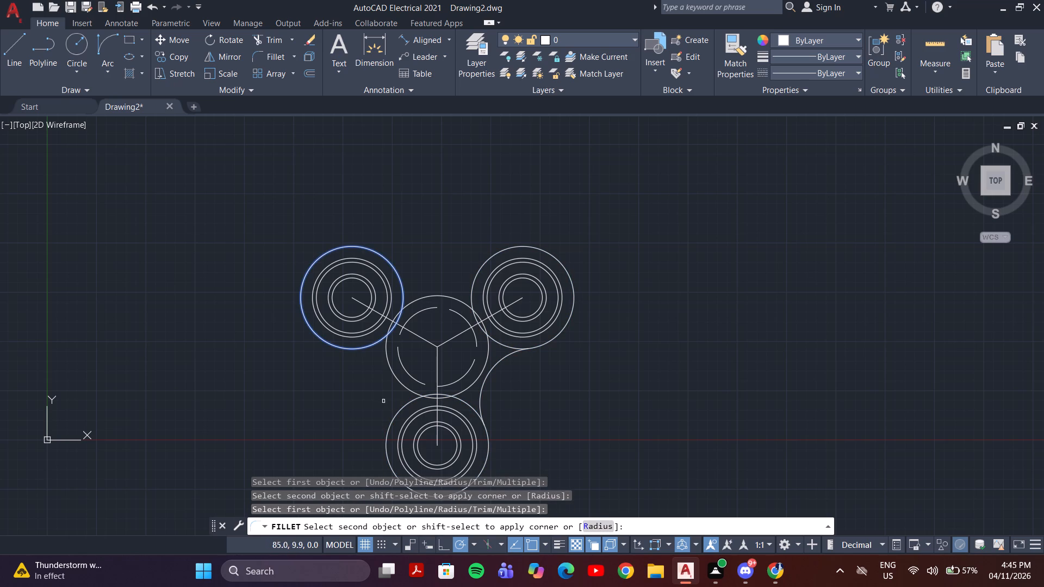
left_click(398, 410)
left_click(401, 289)
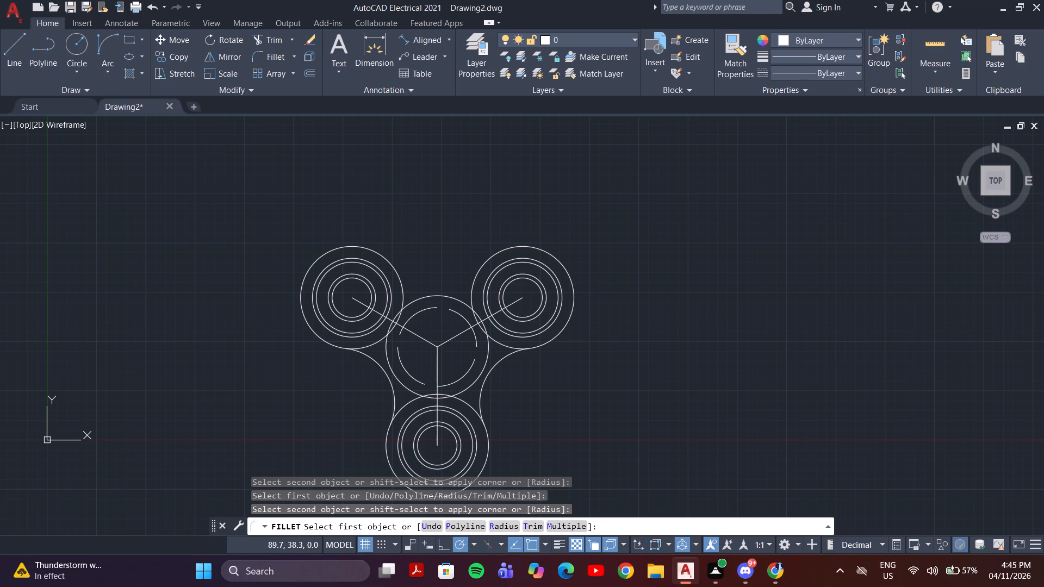
left_click(474, 288)
key("Escape")
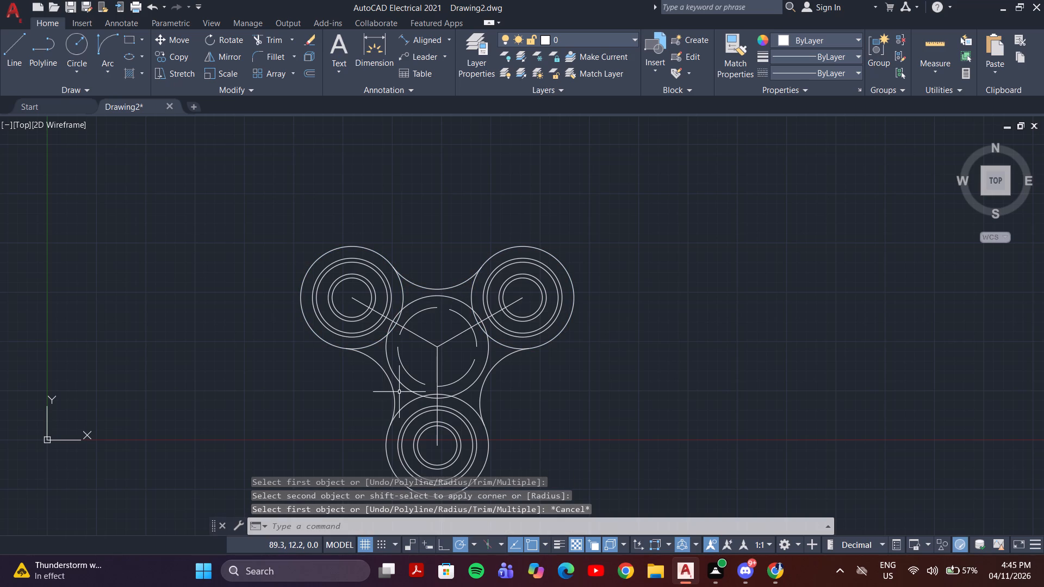
Trim the lobes' outermost circles back to the fillet arcs.
type("tr")
key("Return")
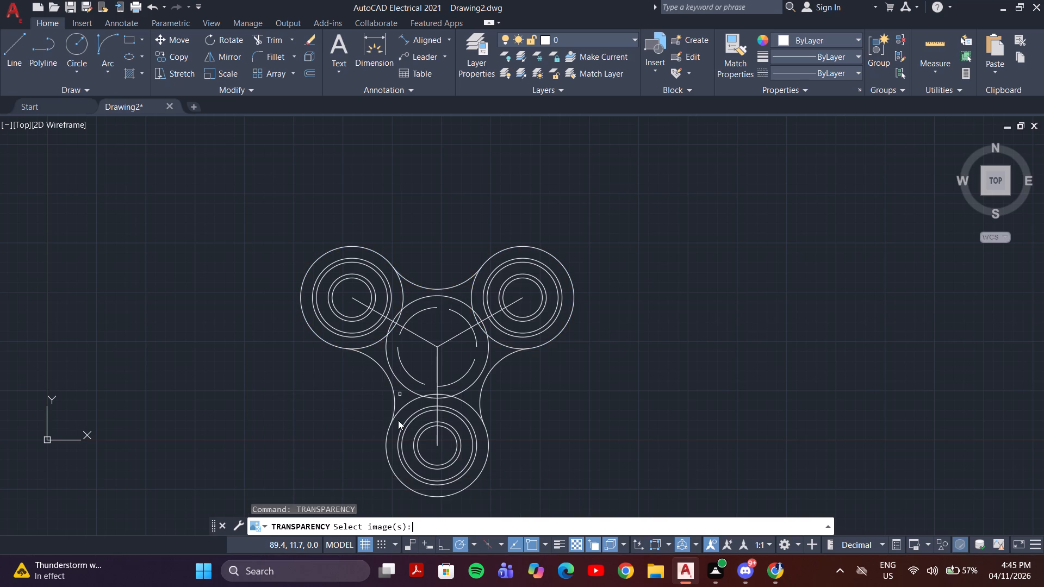
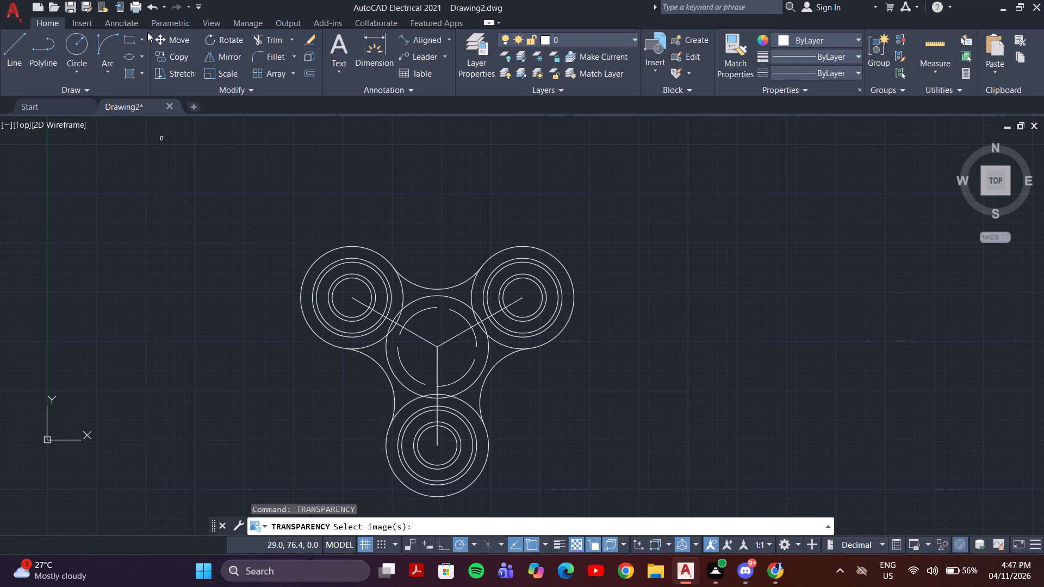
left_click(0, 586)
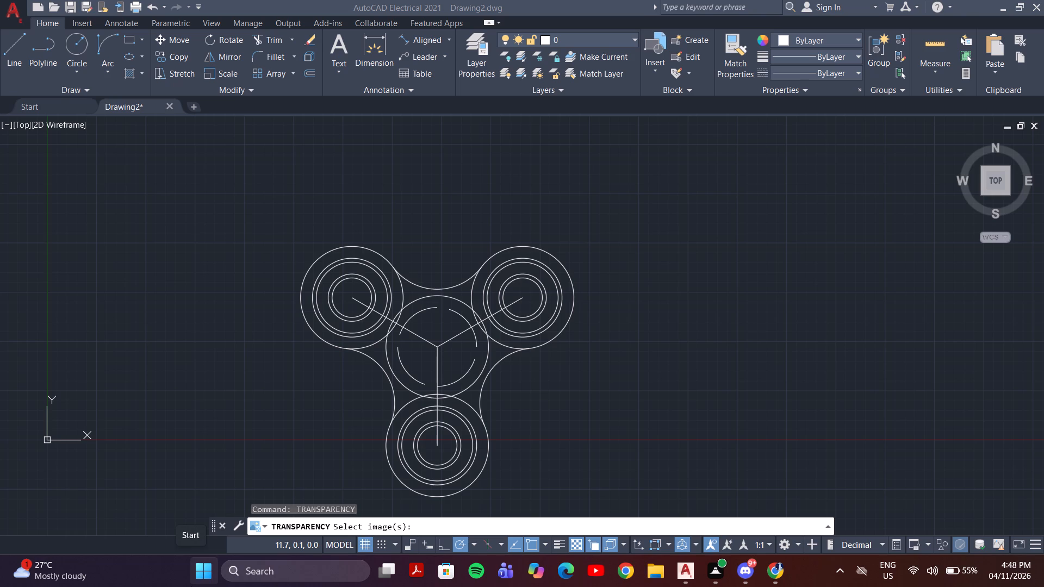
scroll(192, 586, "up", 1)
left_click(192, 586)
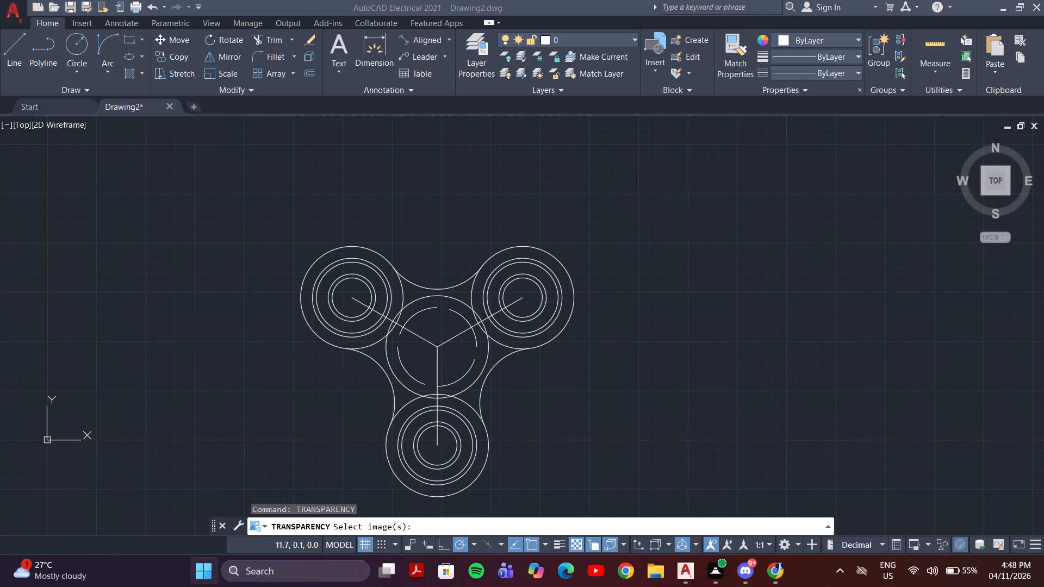
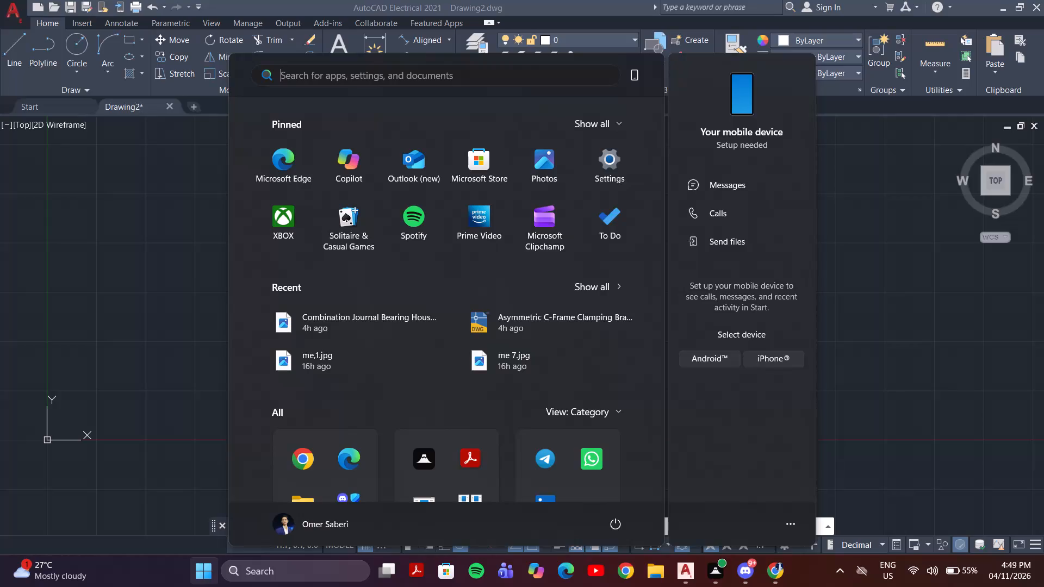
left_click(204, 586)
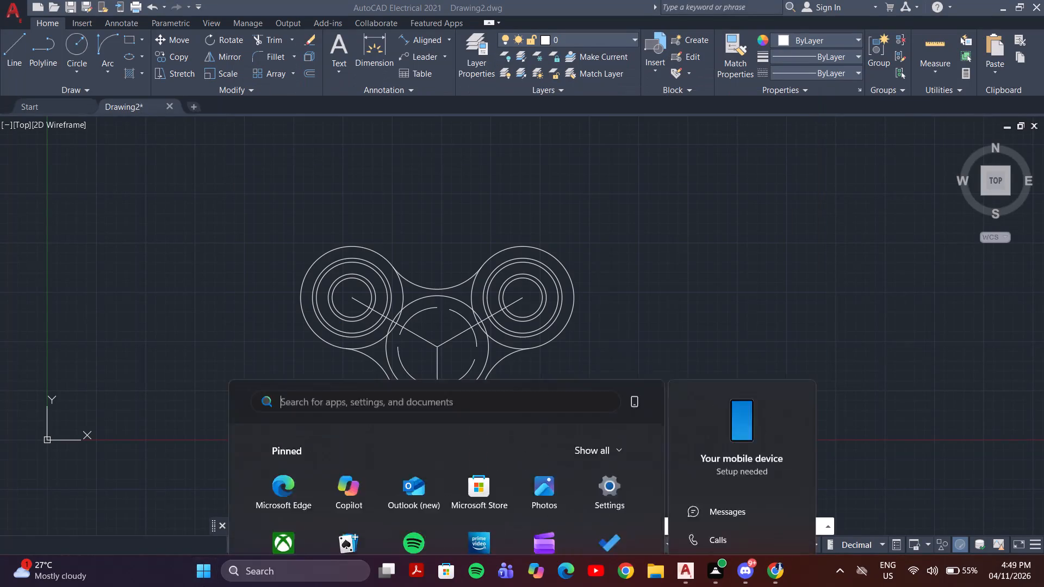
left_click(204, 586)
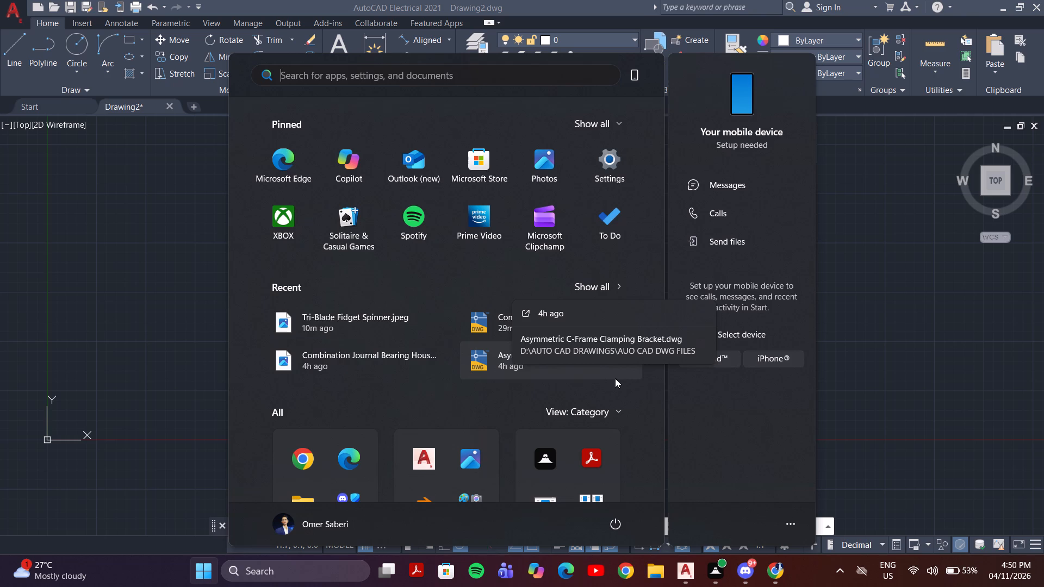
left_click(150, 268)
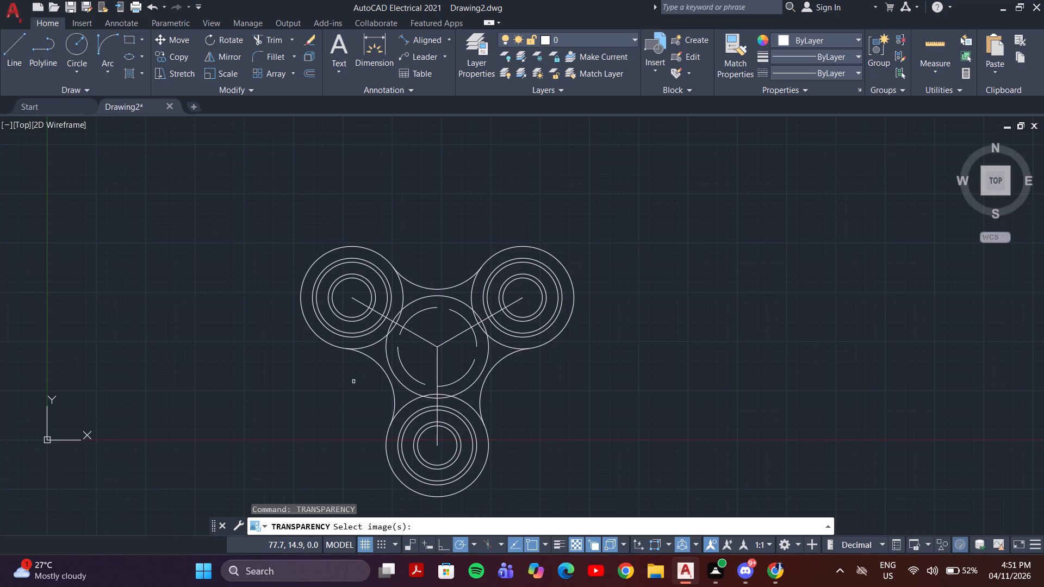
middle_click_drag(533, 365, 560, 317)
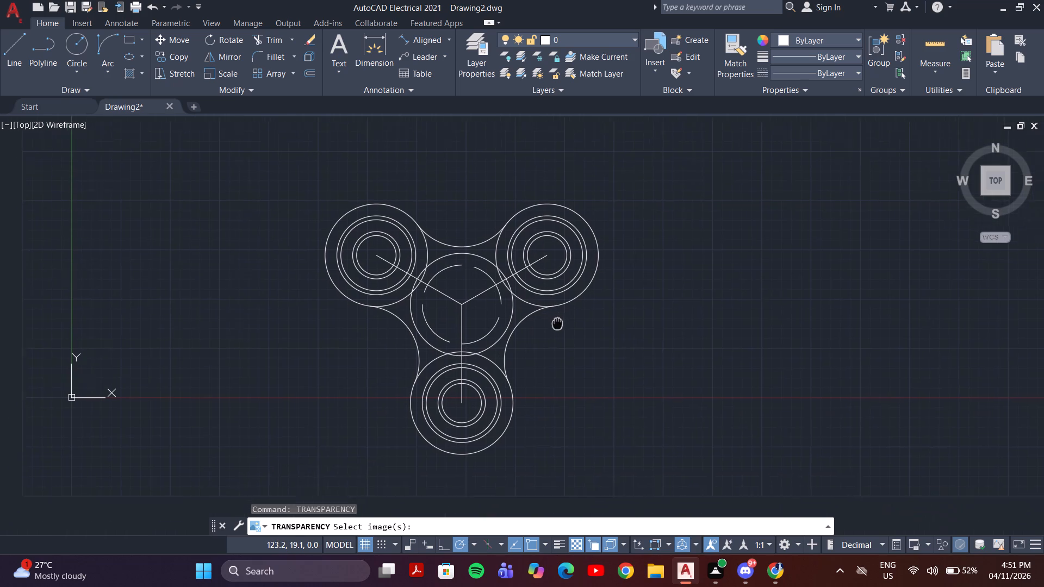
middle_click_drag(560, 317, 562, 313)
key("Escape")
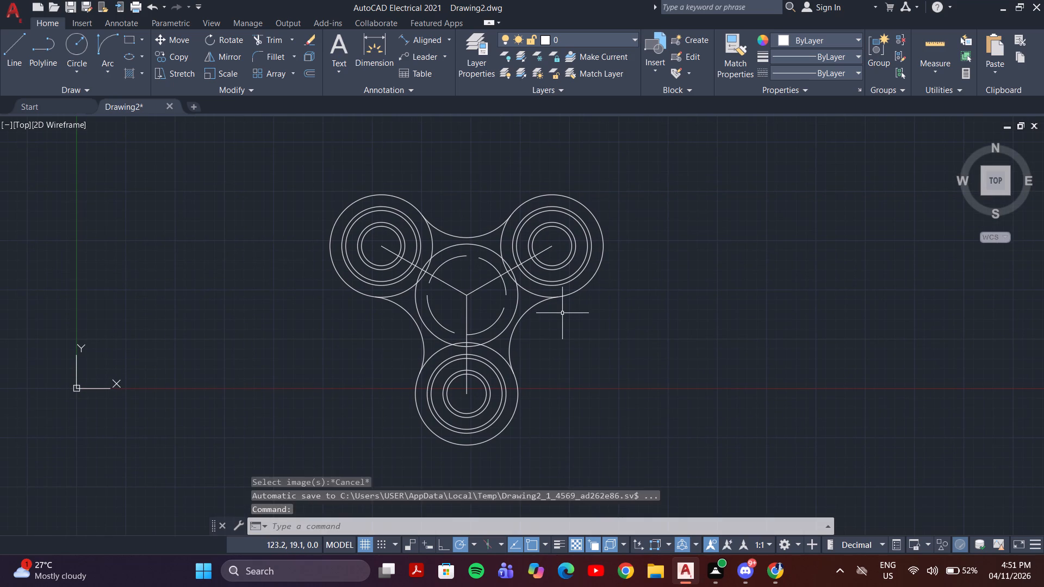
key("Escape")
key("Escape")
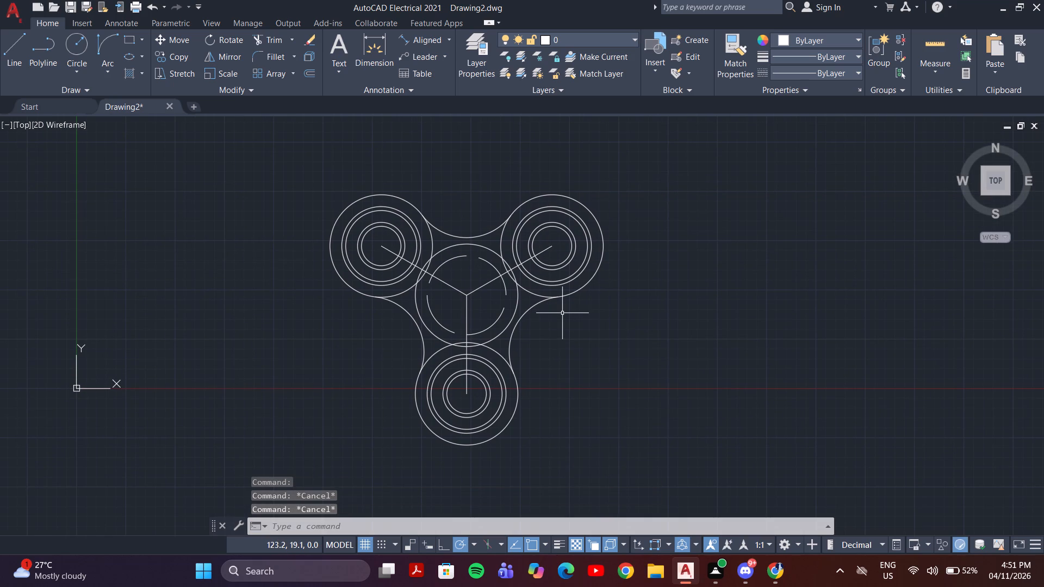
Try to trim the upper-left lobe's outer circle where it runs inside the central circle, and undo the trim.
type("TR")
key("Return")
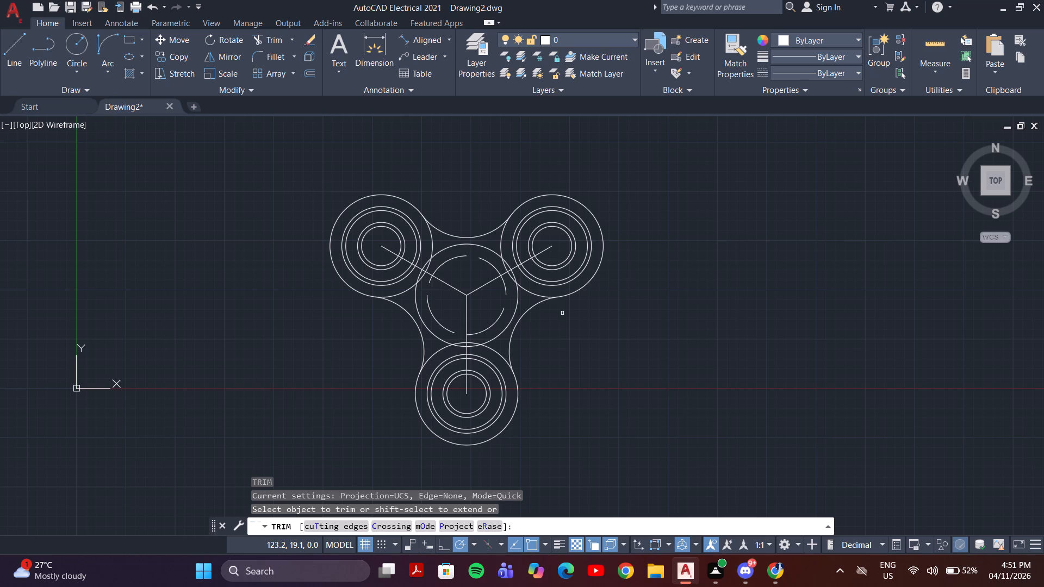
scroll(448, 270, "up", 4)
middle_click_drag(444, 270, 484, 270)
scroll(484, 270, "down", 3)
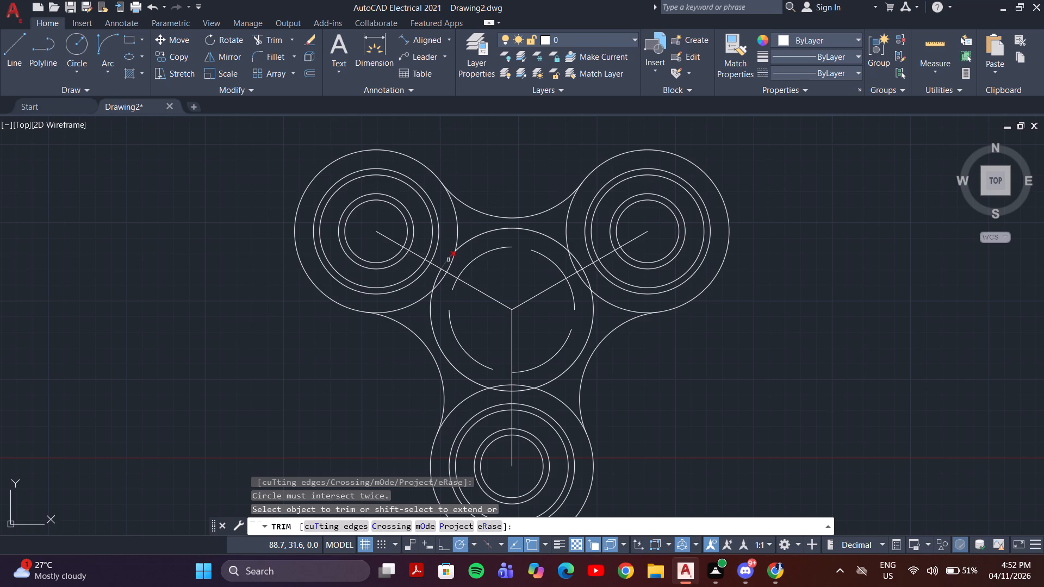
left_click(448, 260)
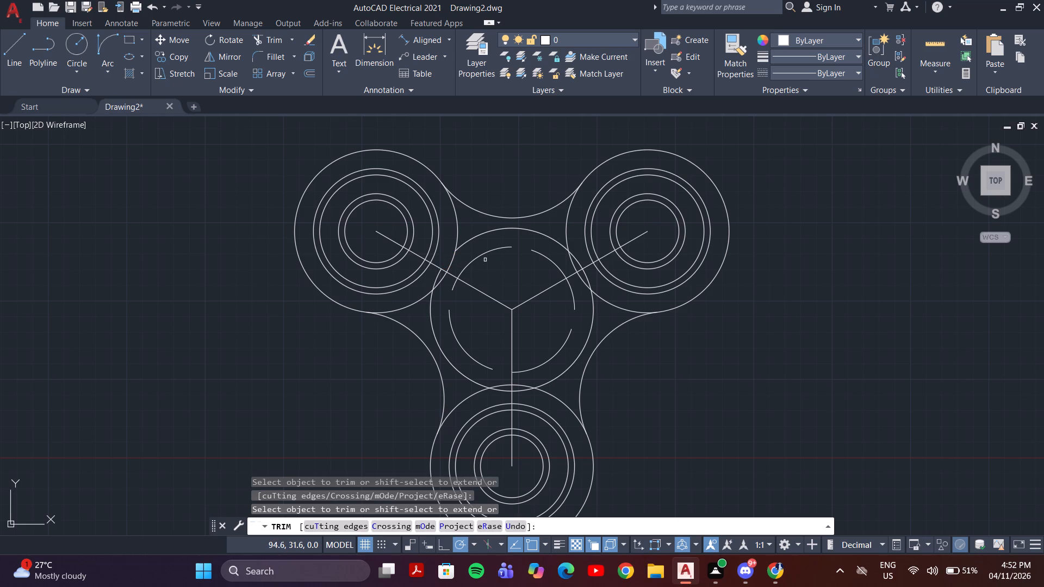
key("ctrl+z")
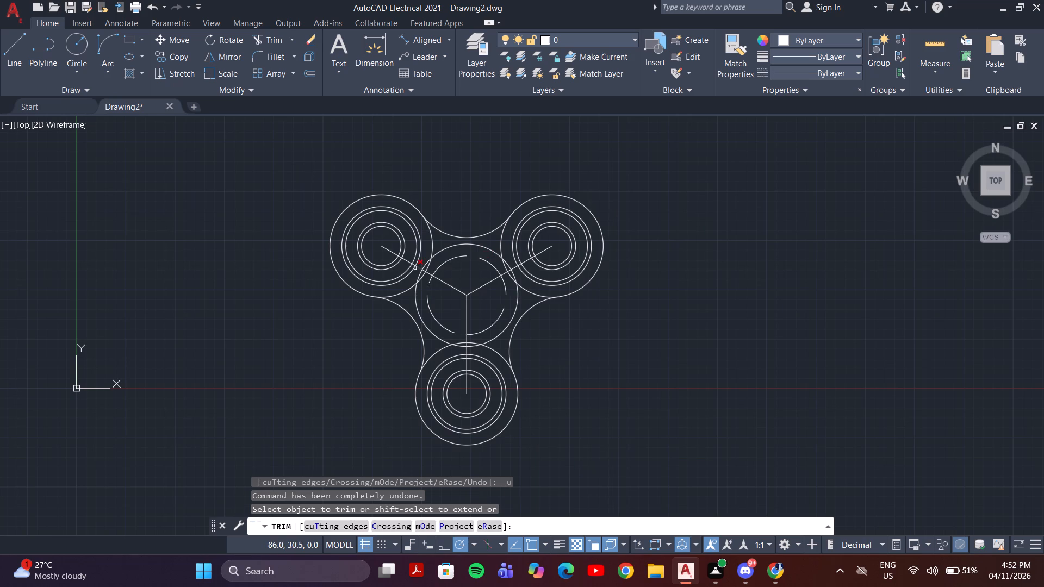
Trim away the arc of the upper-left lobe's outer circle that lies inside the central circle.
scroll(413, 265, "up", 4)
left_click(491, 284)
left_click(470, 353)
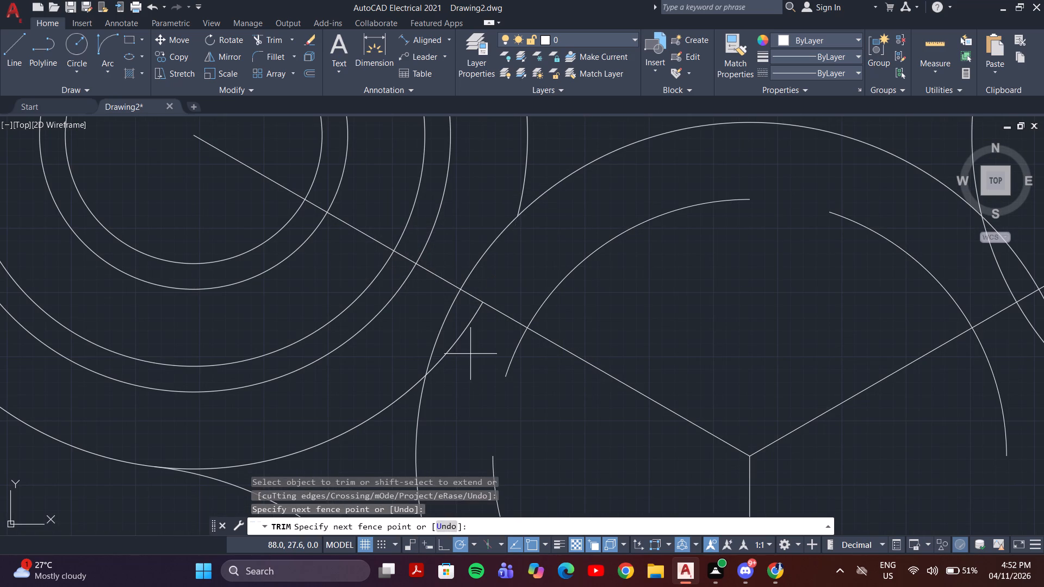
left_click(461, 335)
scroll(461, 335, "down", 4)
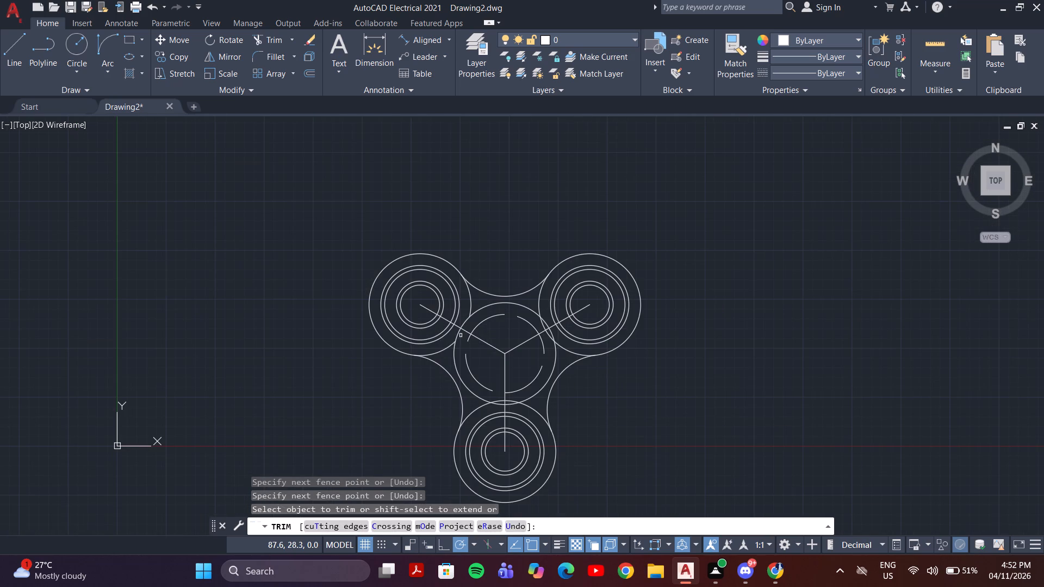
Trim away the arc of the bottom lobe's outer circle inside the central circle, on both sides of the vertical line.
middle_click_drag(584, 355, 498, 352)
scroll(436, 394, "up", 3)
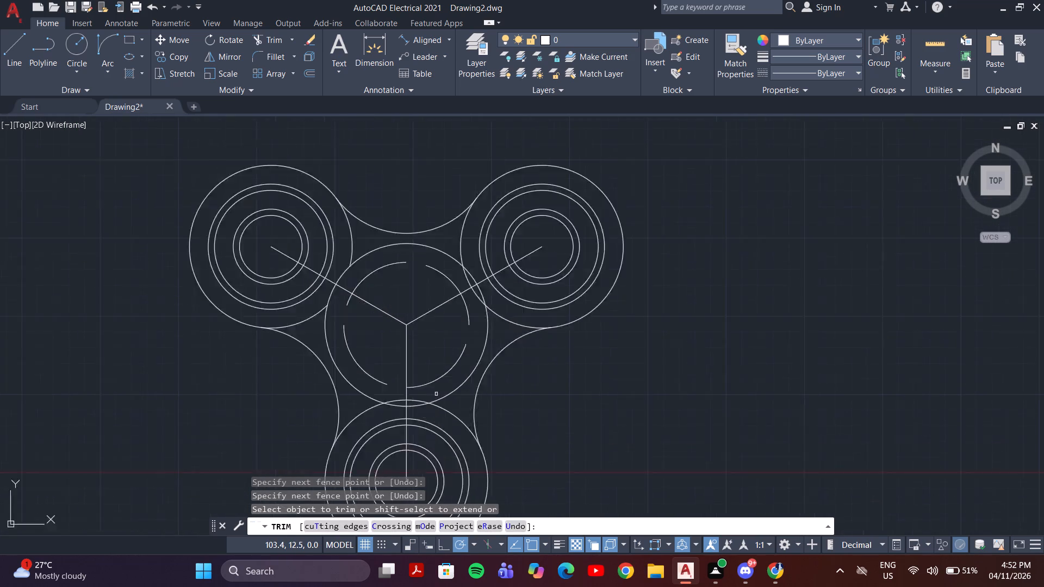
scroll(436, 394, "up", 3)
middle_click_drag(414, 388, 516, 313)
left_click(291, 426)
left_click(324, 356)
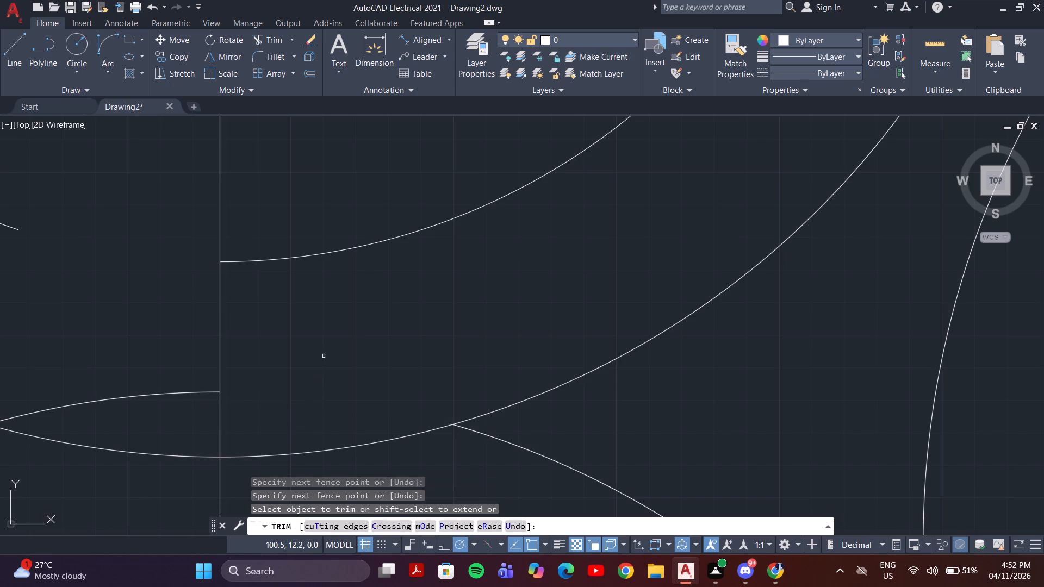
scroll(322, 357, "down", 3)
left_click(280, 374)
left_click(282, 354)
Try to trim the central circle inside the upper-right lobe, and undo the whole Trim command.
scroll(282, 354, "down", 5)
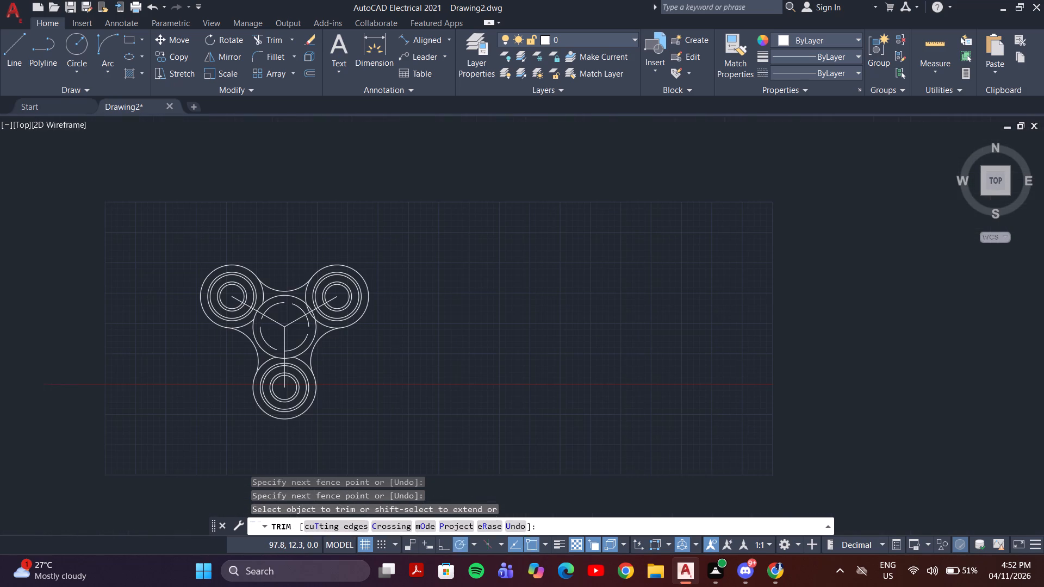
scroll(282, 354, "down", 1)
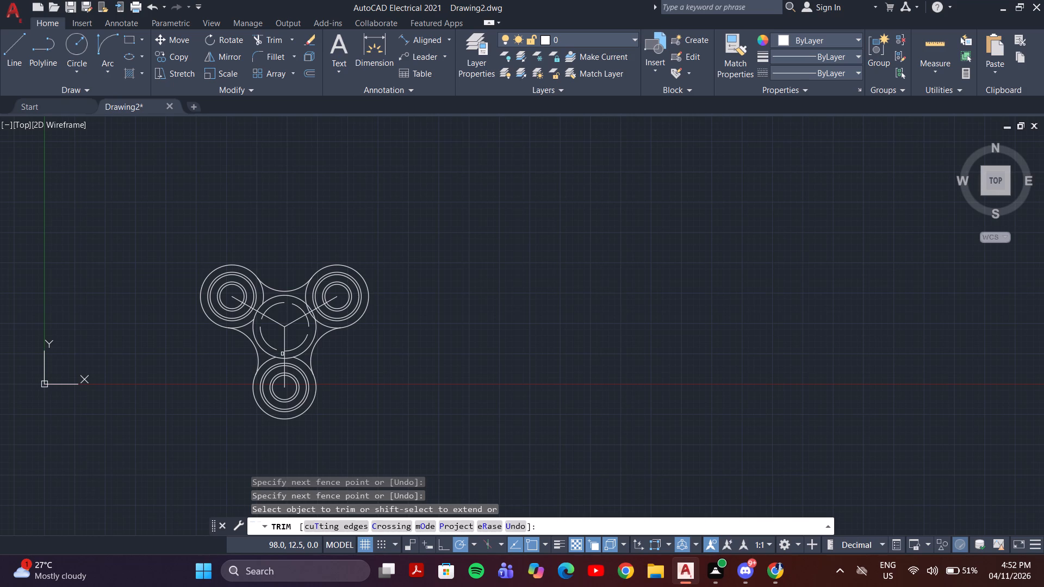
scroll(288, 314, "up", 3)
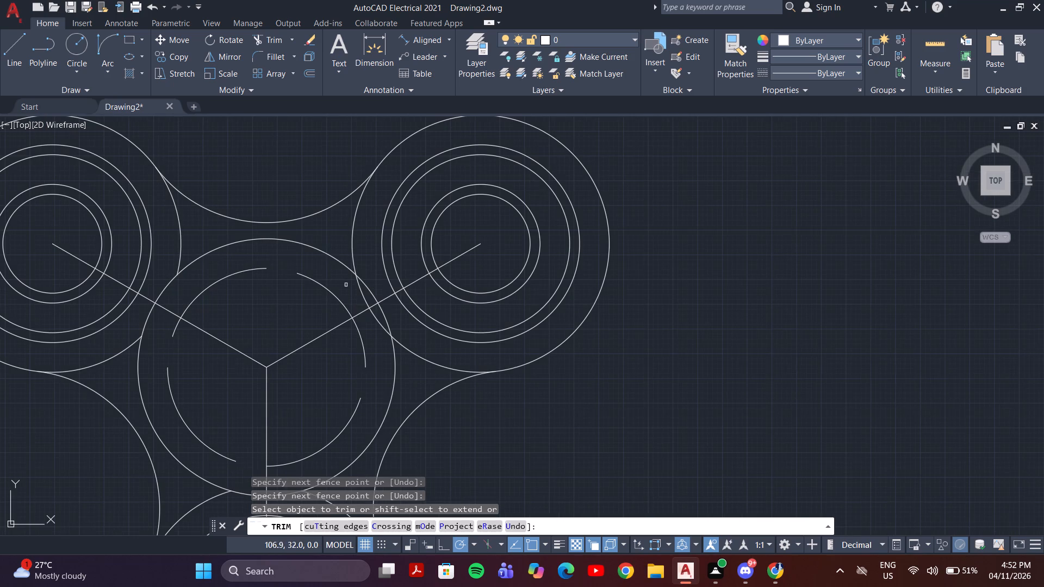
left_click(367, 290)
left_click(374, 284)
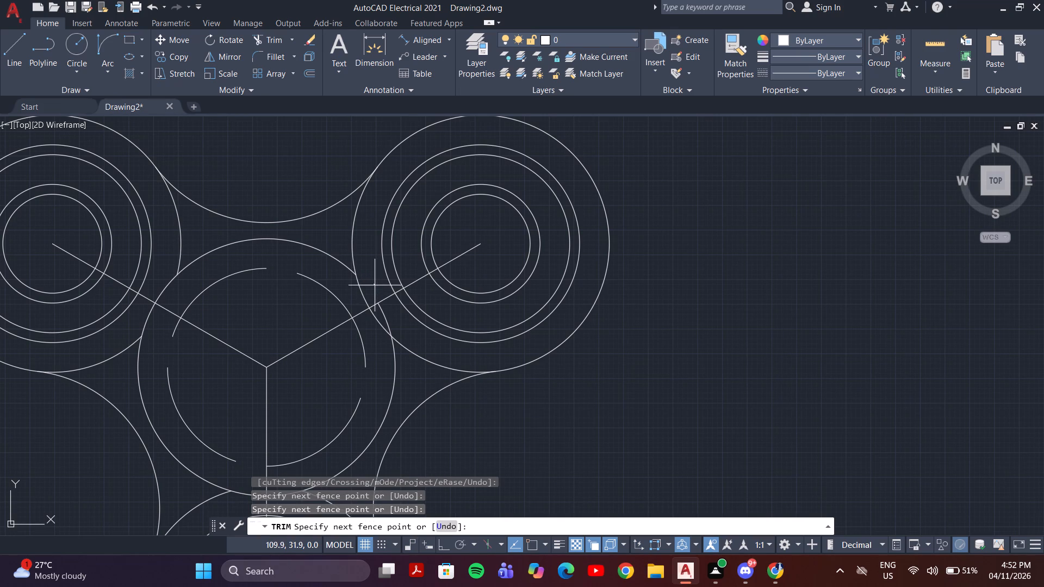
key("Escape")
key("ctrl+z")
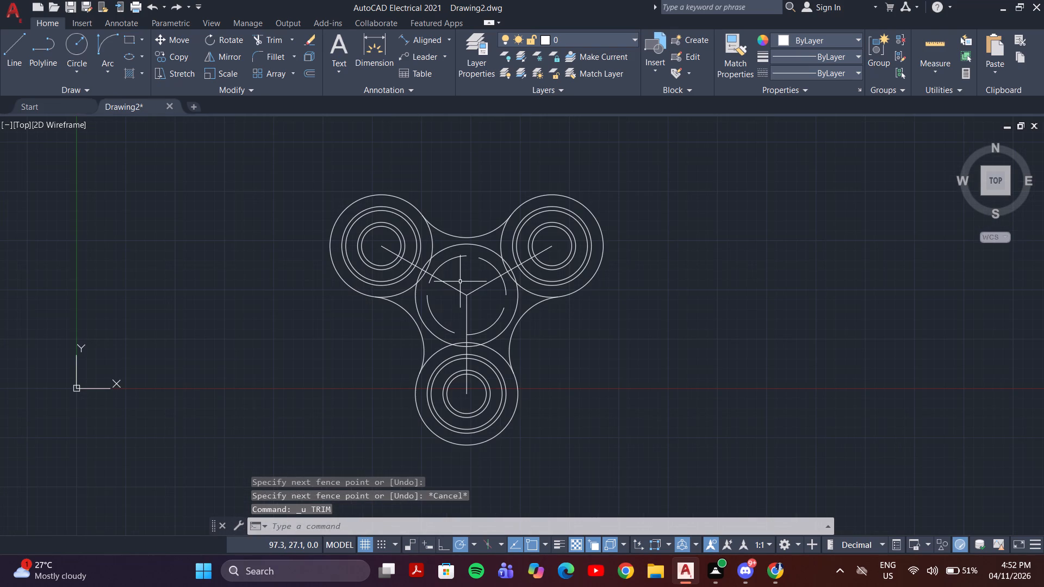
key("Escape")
Trim away both arc pieces of the upper-right lobe's outer circle that lie inside the central circle.
type("TR")
key("Return")
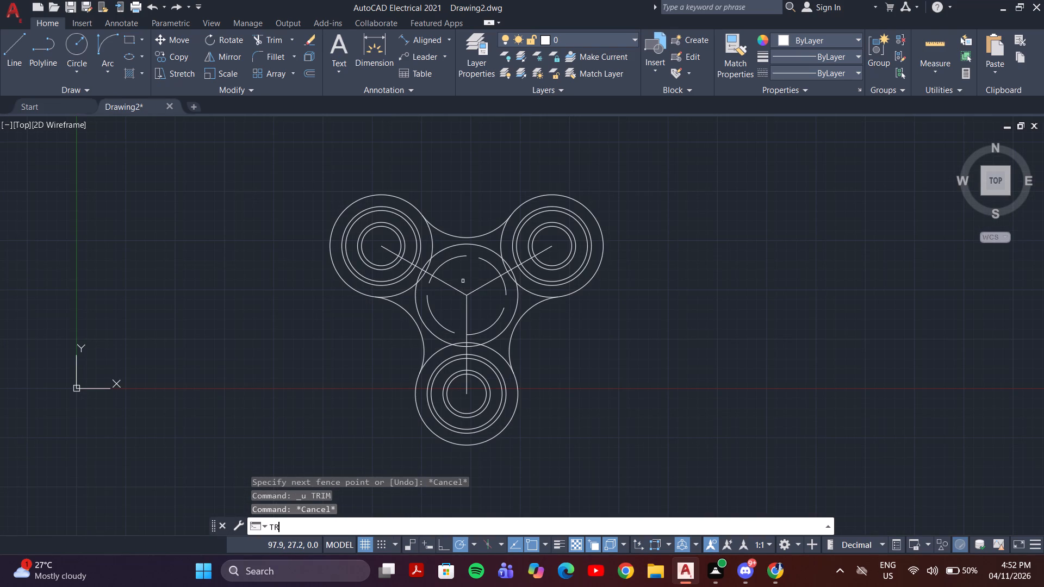
scroll(514, 273, "up", 3)
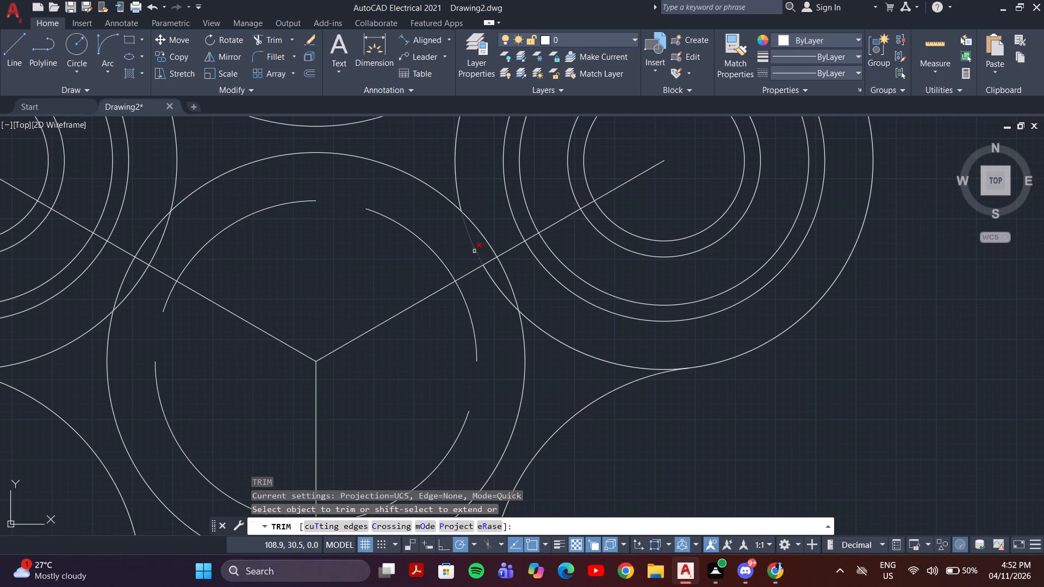
left_click(474, 251)
left_click(488, 277)
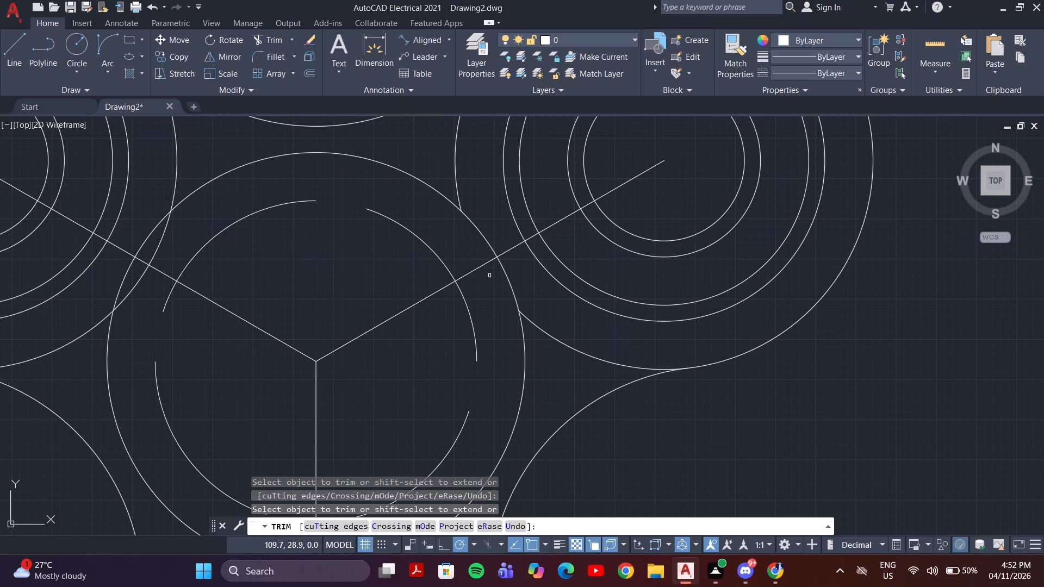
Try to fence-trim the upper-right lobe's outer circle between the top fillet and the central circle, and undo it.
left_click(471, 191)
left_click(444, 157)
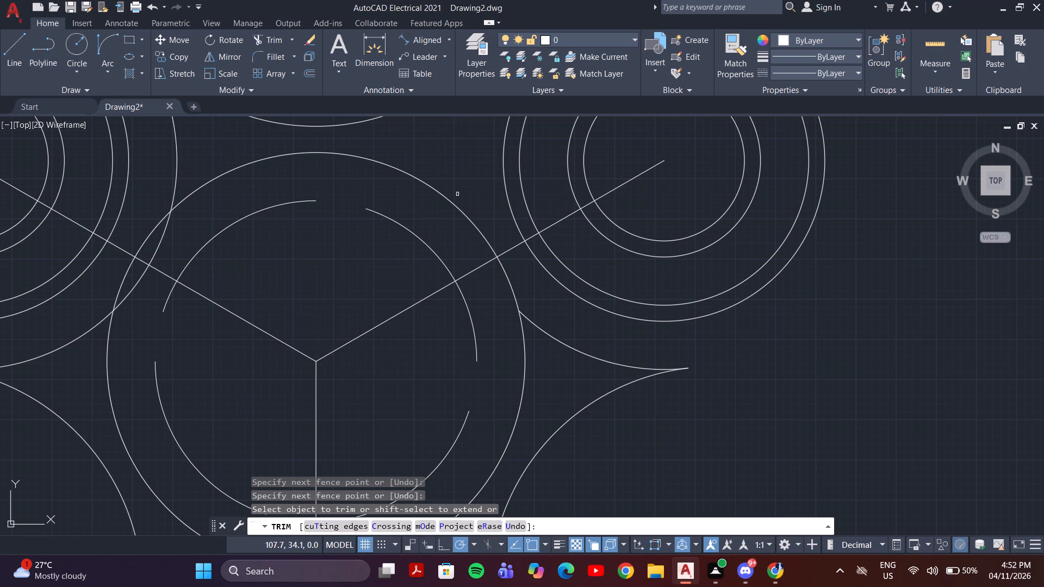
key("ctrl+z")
Trim the upper-right lobe's outer circle between the central circle and both adjoining fillets.
scroll(469, 180, "down", 3)
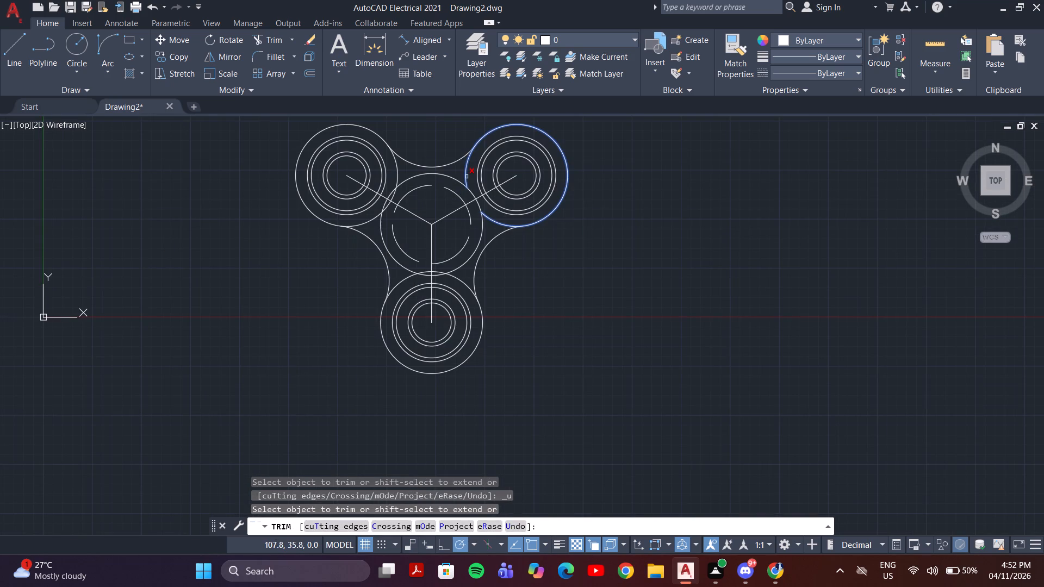
left_click(464, 174)
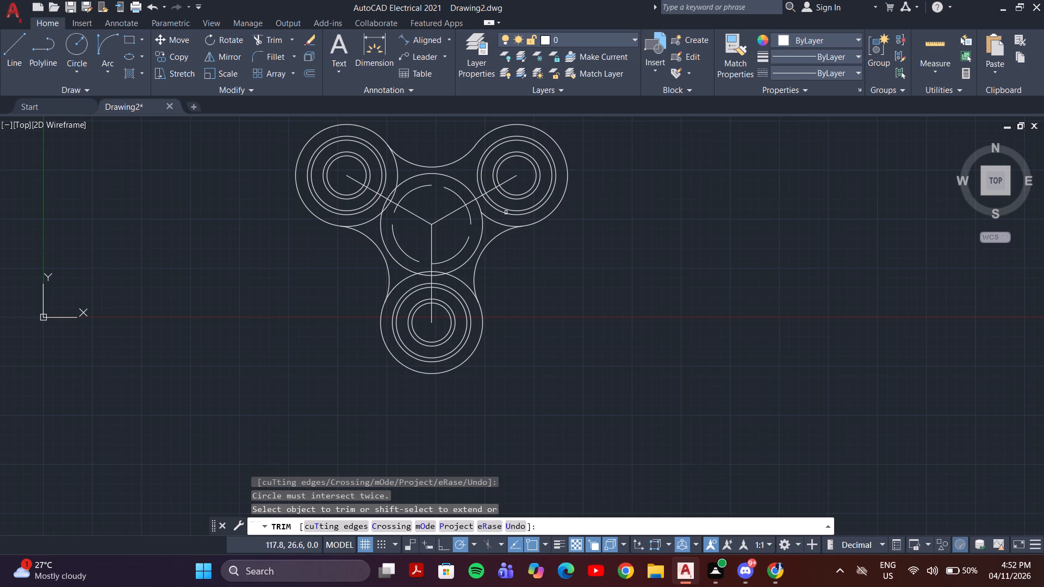
left_click(493, 223)
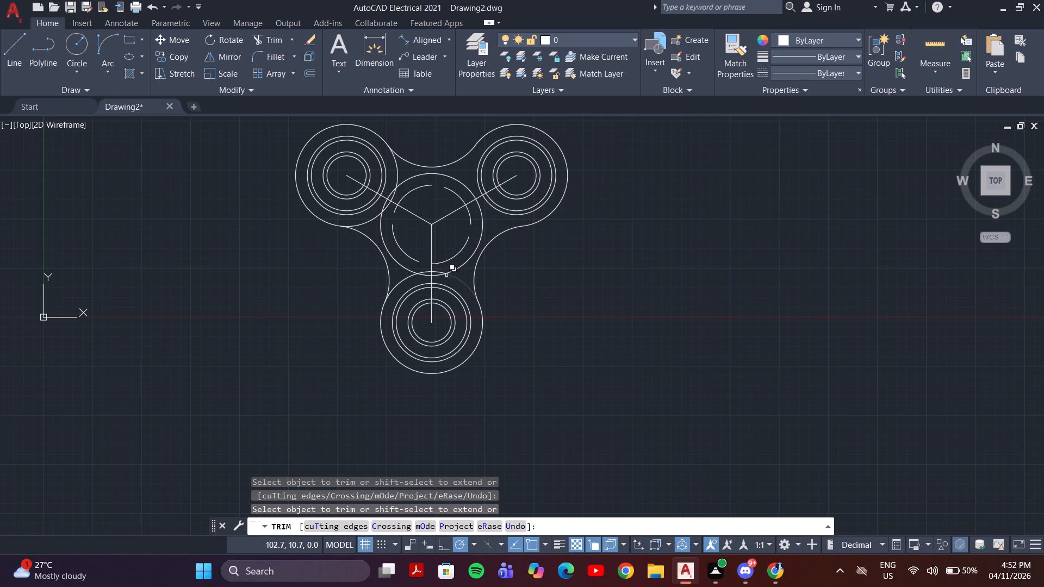
Trim the bottom lobe's outer circle between its two fillets, including the arc pieces inside the central circle.
scroll(444, 274, "up", 3)
left_click(480, 282)
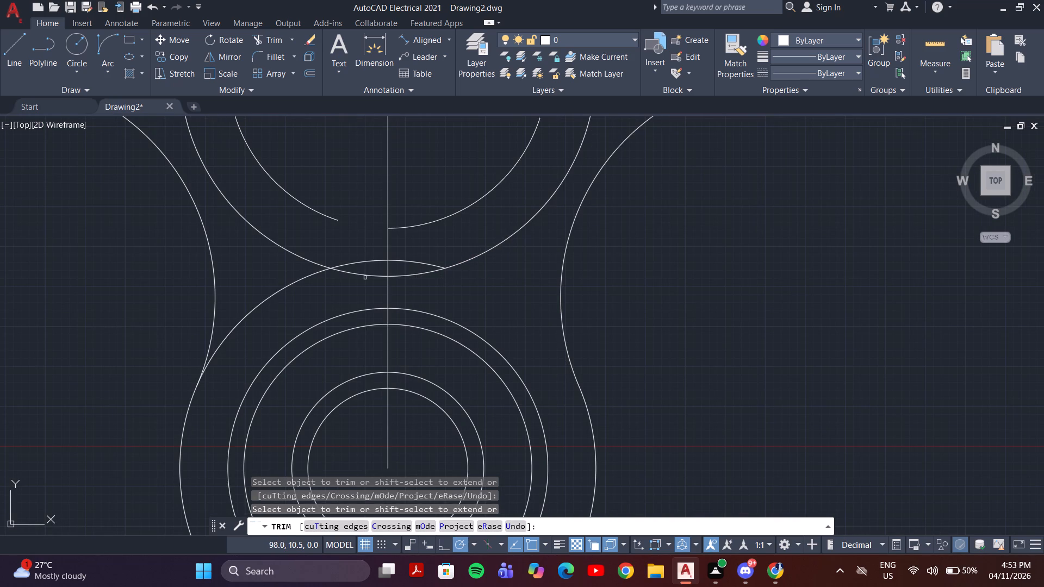
left_click(309, 277)
left_click(345, 263)
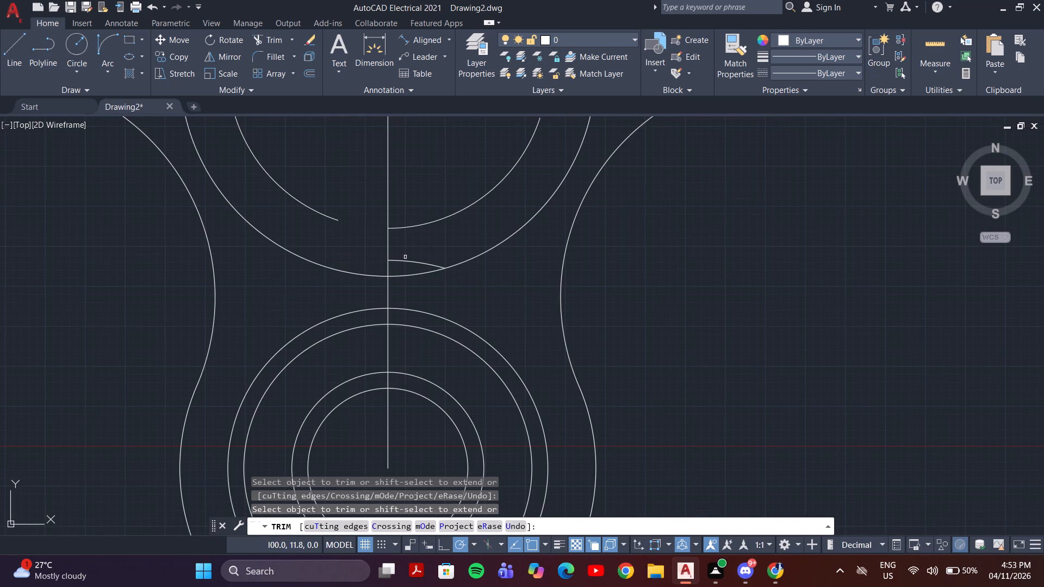
left_click(406, 261)
Trim the upper-left lobe's outer circle between its lower fillet and the central circle.
scroll(380, 236, "down", 4)
middle_click_drag(370, 222, 400, 242)
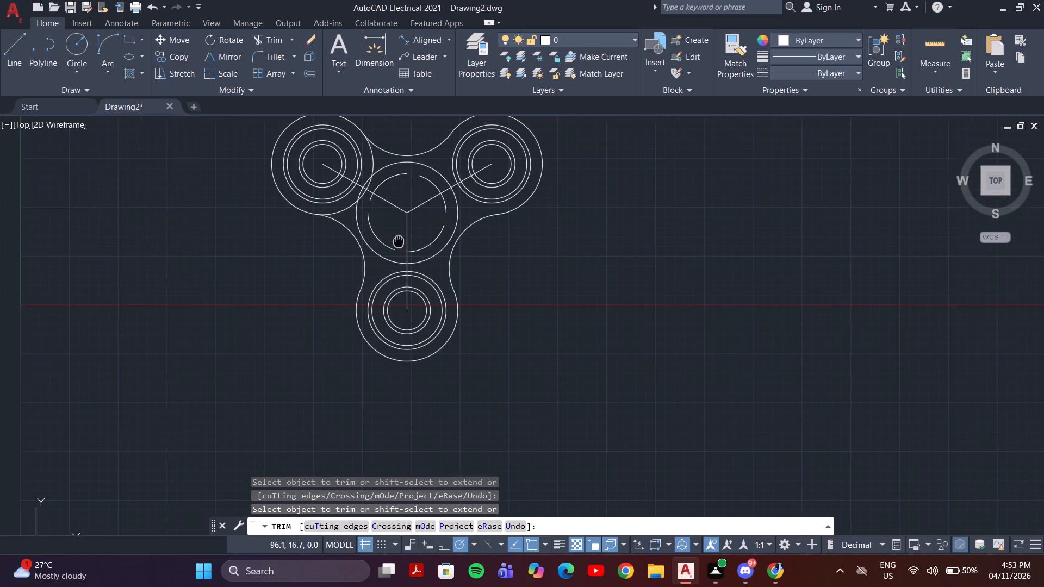
middle_click_drag(400, 242, 405, 246)
scroll(363, 201, "up", 4)
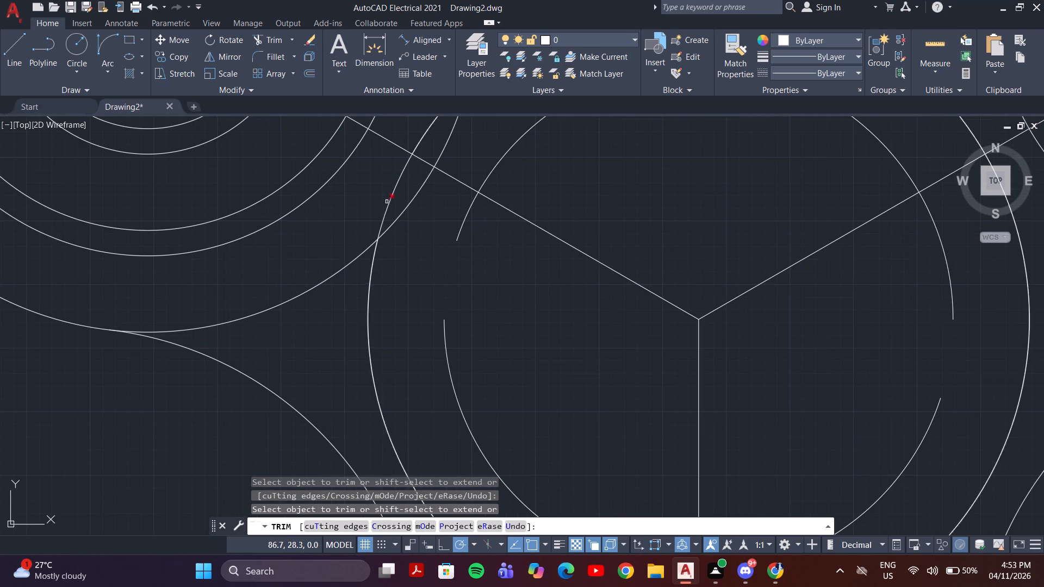
left_click(359, 254)
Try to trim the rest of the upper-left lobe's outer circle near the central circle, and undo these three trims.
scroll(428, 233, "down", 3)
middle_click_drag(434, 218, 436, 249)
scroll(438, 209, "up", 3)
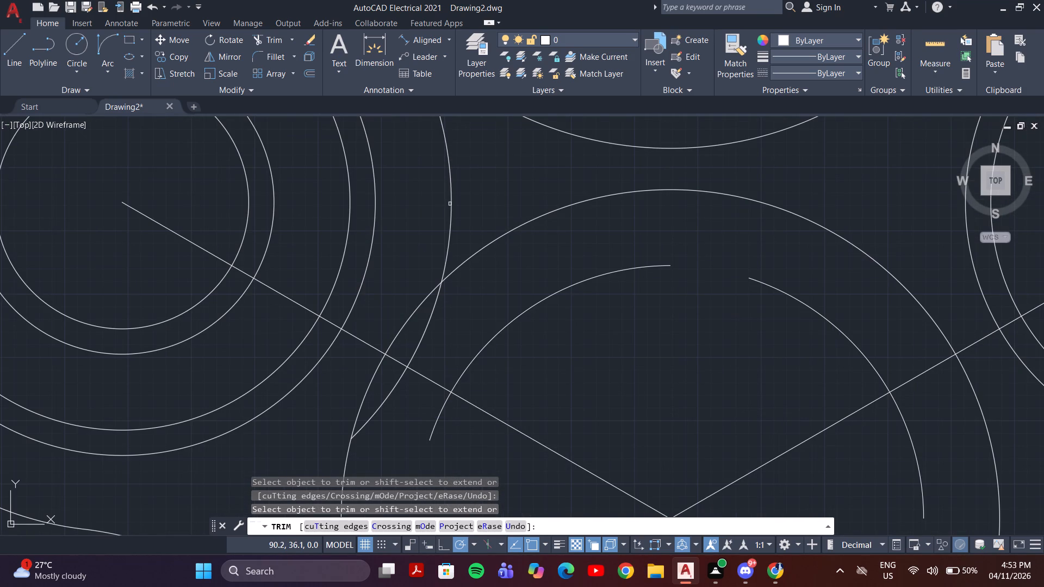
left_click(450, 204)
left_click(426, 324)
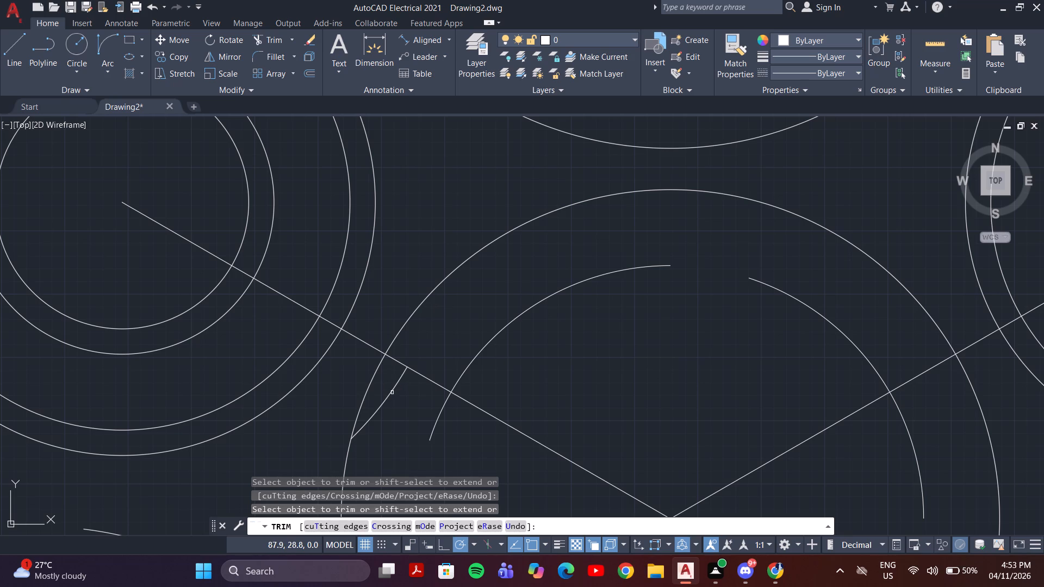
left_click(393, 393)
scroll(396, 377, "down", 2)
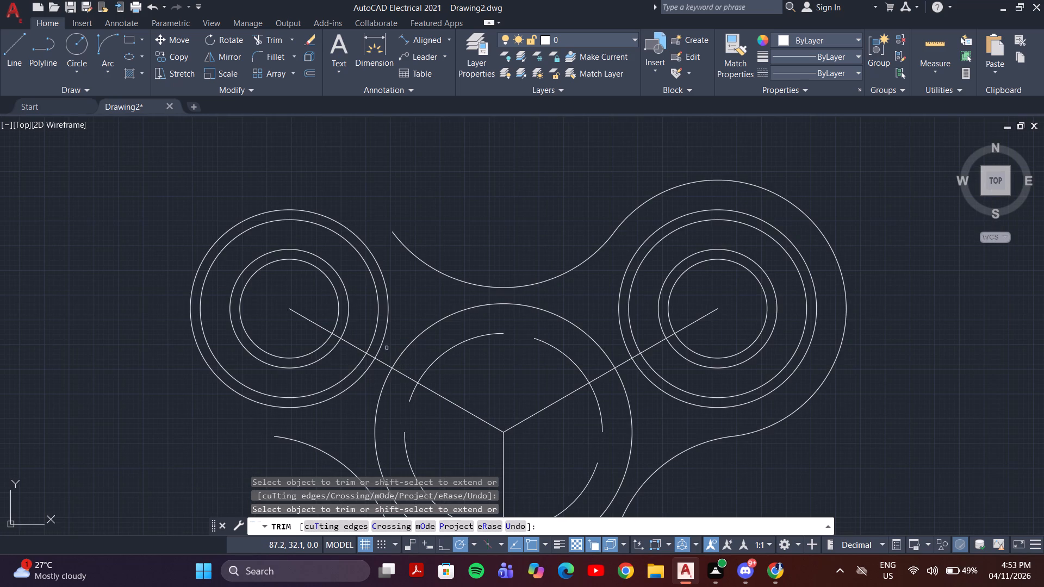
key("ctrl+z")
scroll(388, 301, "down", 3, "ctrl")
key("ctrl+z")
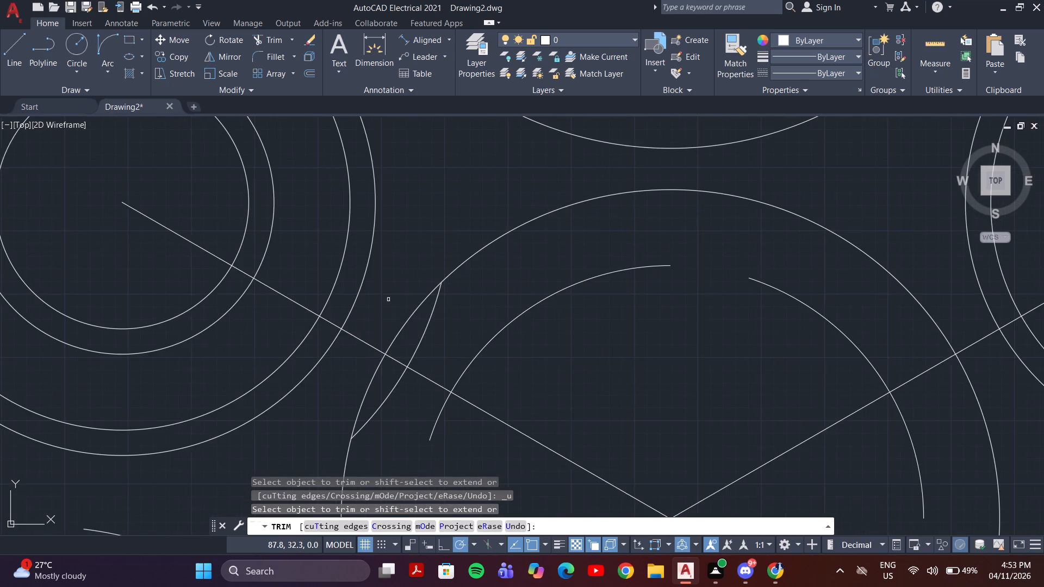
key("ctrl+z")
Trim the remaining pieces of the upper-left lobe's outer circle between its upper fillet and the inside of the central circle.
scroll(388, 279, "down", 3, "ctrl")
left_click(401, 245)
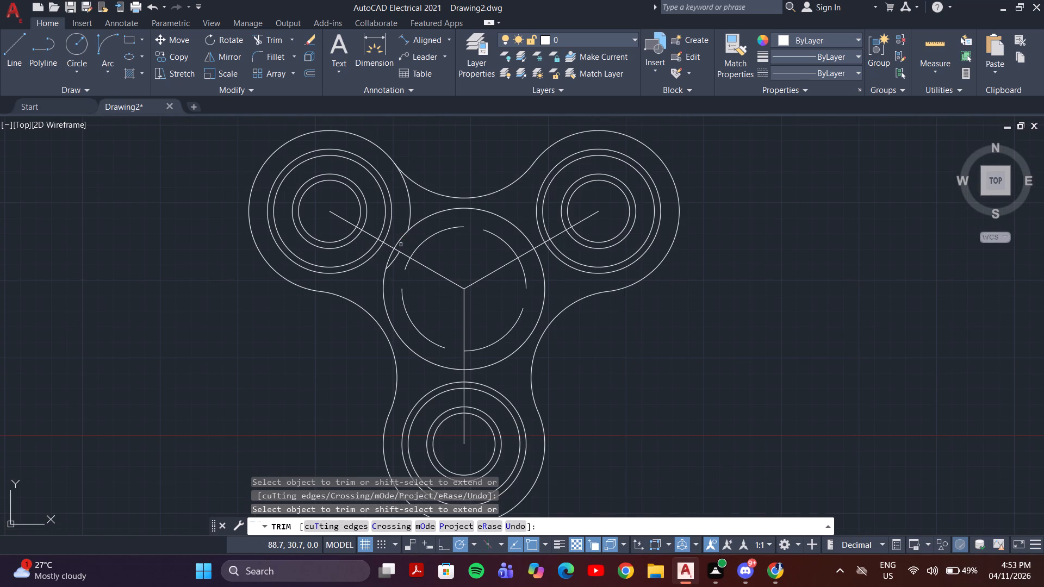
left_click(408, 213)
left_click(395, 256)
scroll(453, 216, "down", 2)
middle_click_drag(578, 223, 639, 236)
key("Escape")
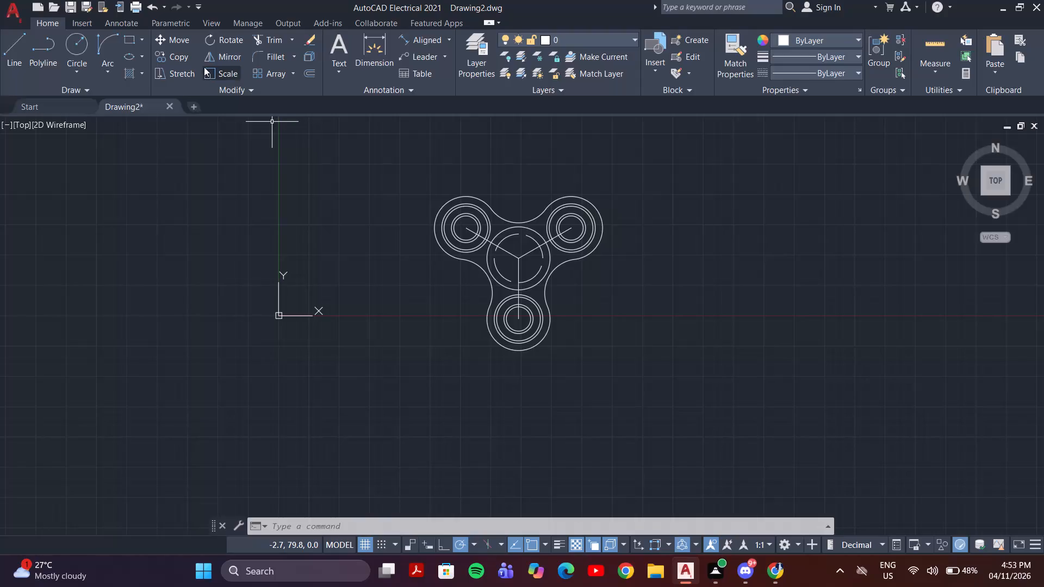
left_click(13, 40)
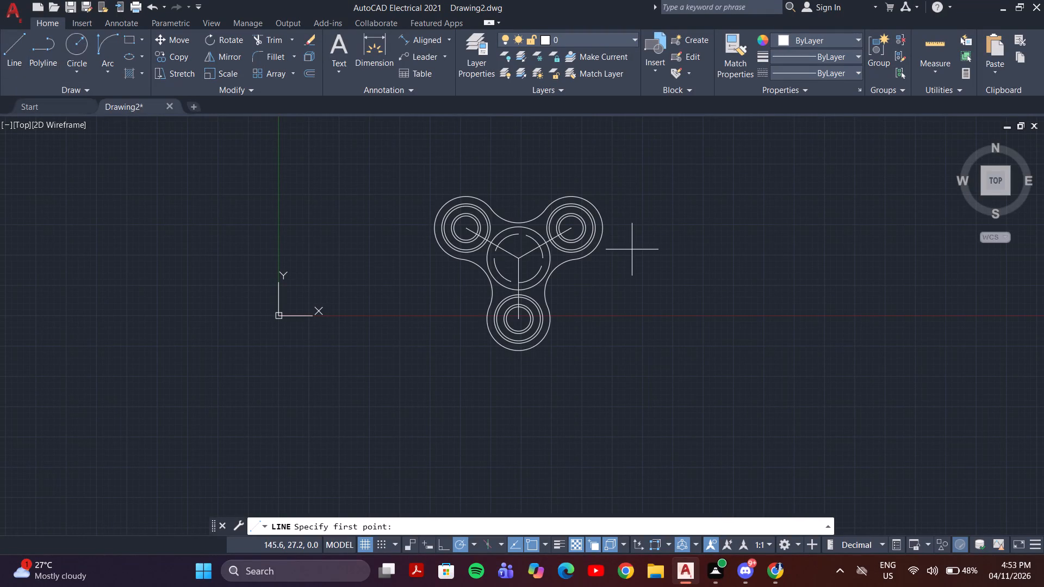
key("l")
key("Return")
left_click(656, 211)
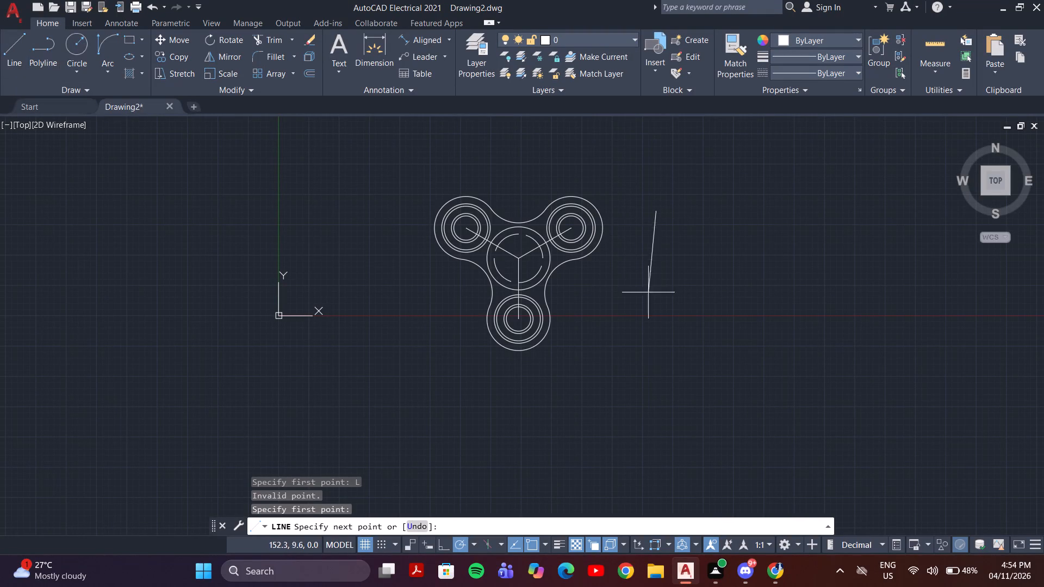
Turn on Ortho mode and draw a horizontal line about 62 mm long rightward from the top of the upper-right lobe.
key("F8")
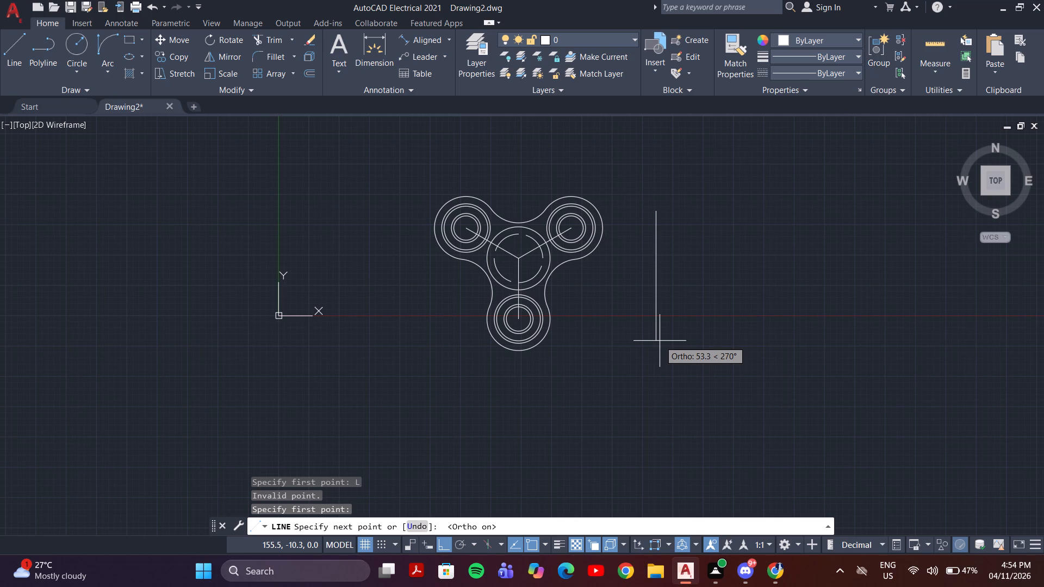
key("Escape")
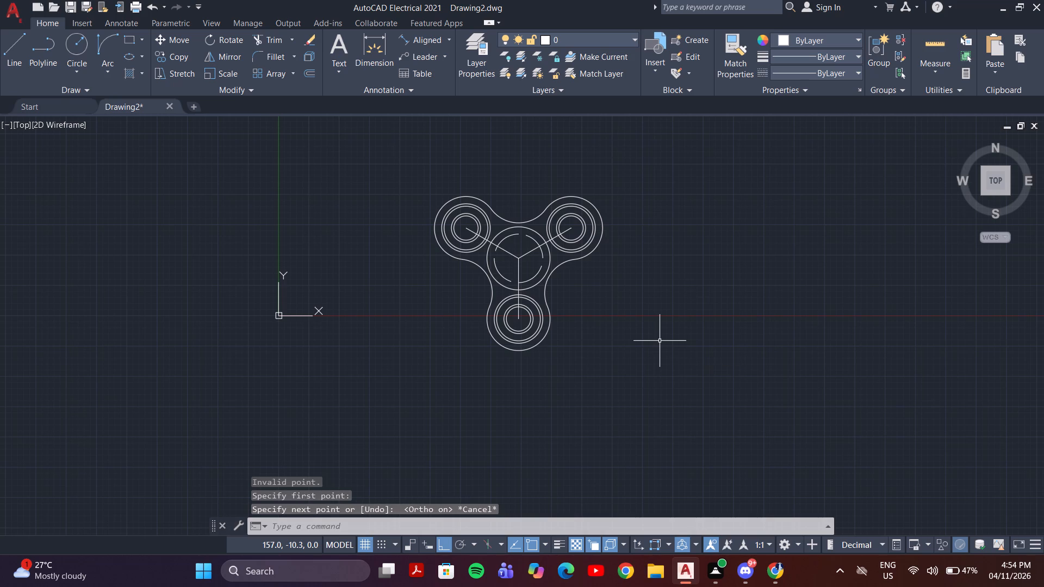
middle_click_drag(686, 330, 651, 388)
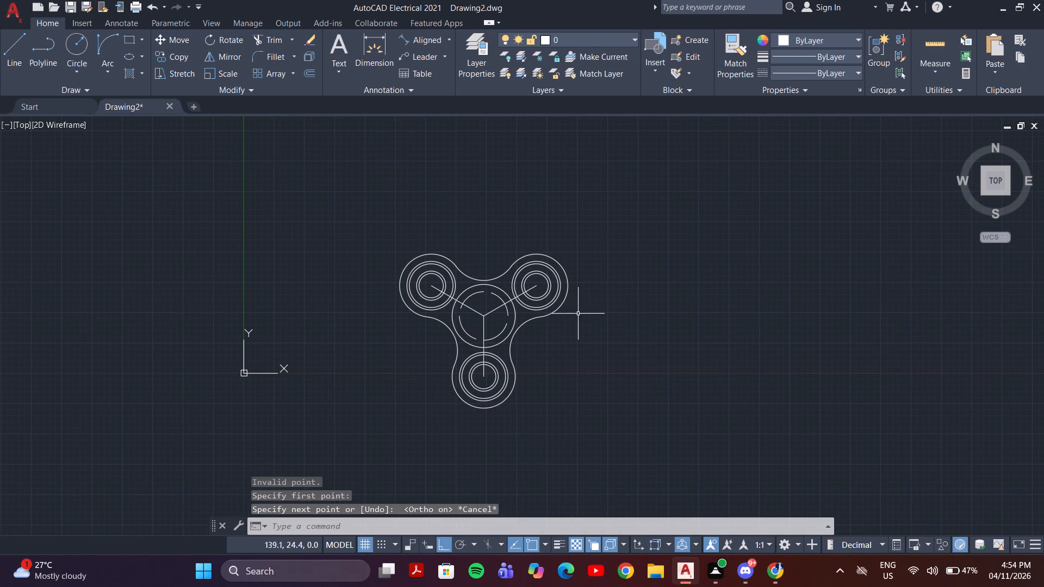
key("space")
left_click(535, 254)
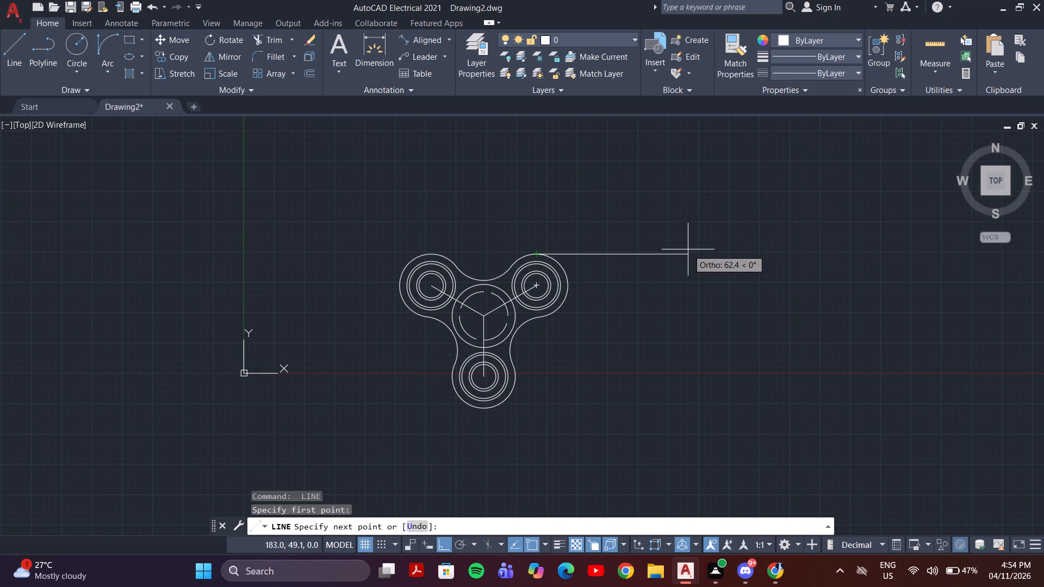
left_click(688, 249)
key("space")
Draw a horizontal line rightward from the lowest point of the bottom lobe, extending past the upper projection line's end.
key("space")
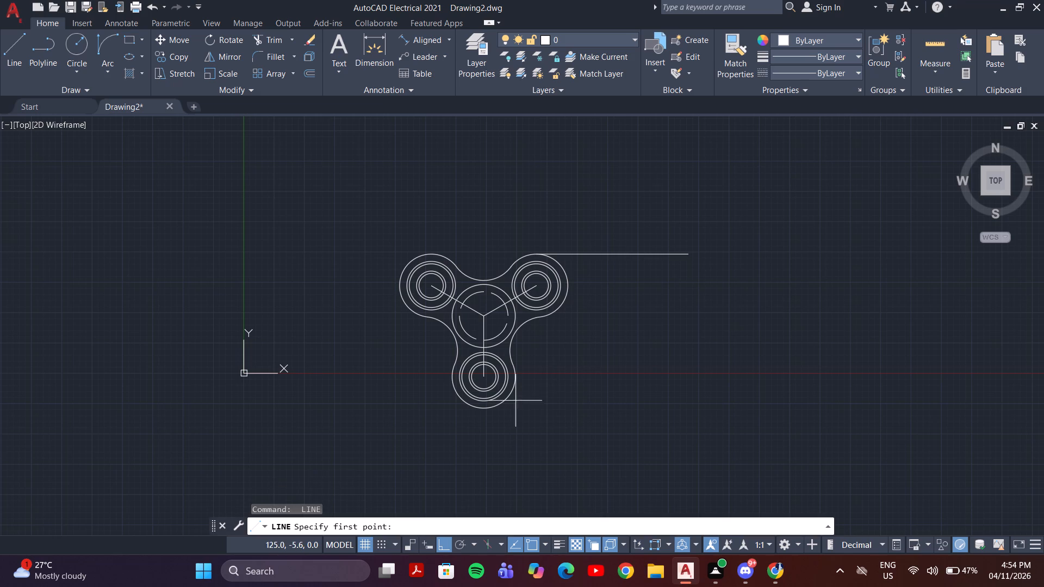
left_click(485, 408)
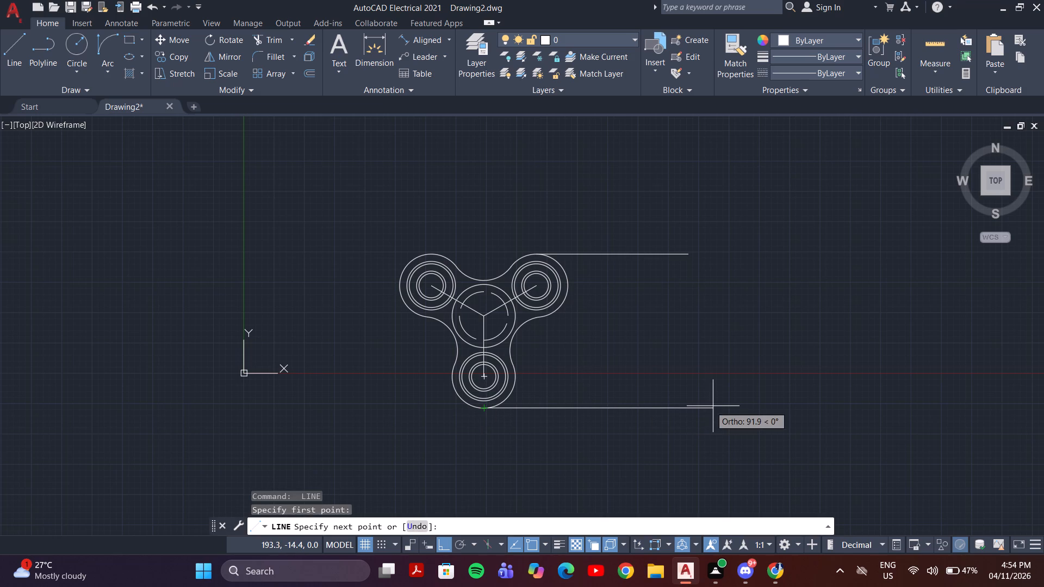
left_click(762, 402)
key("space")
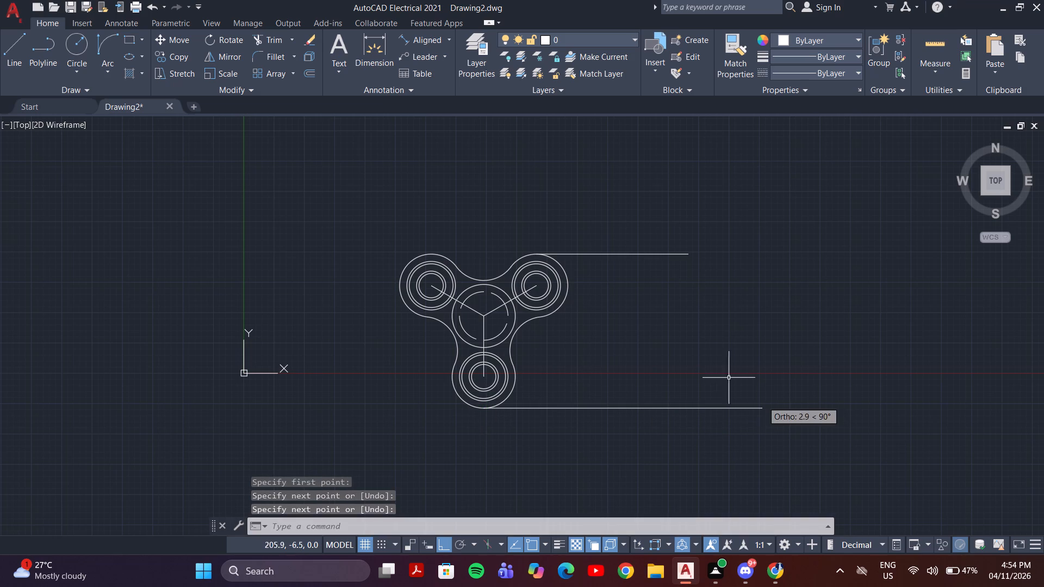
Draw a vertical line from the upper projection line's free end down past the lower projection line.
key("space")
left_click(689, 254)
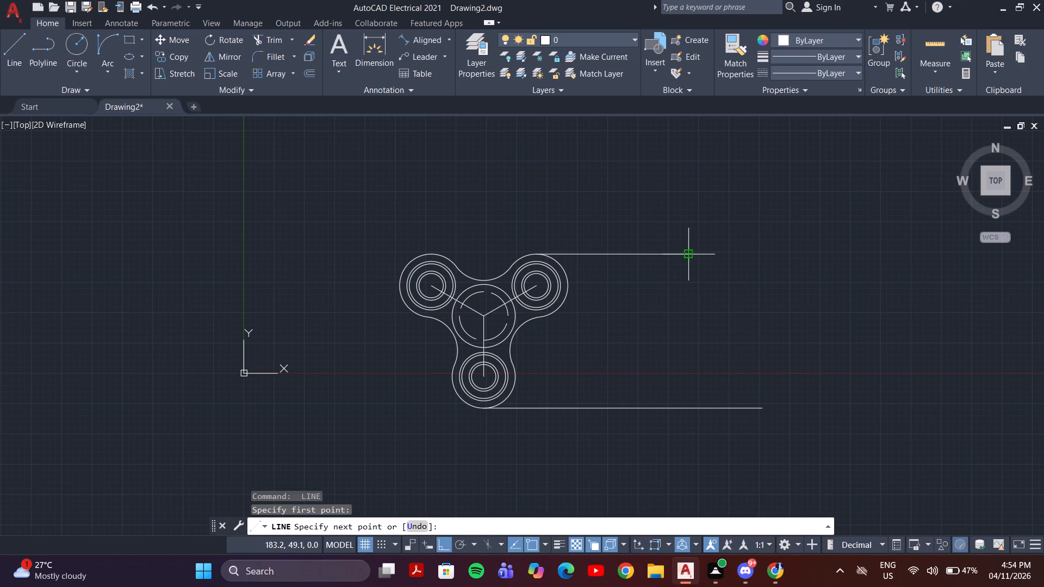
left_click(695, 425)
key("Escape")
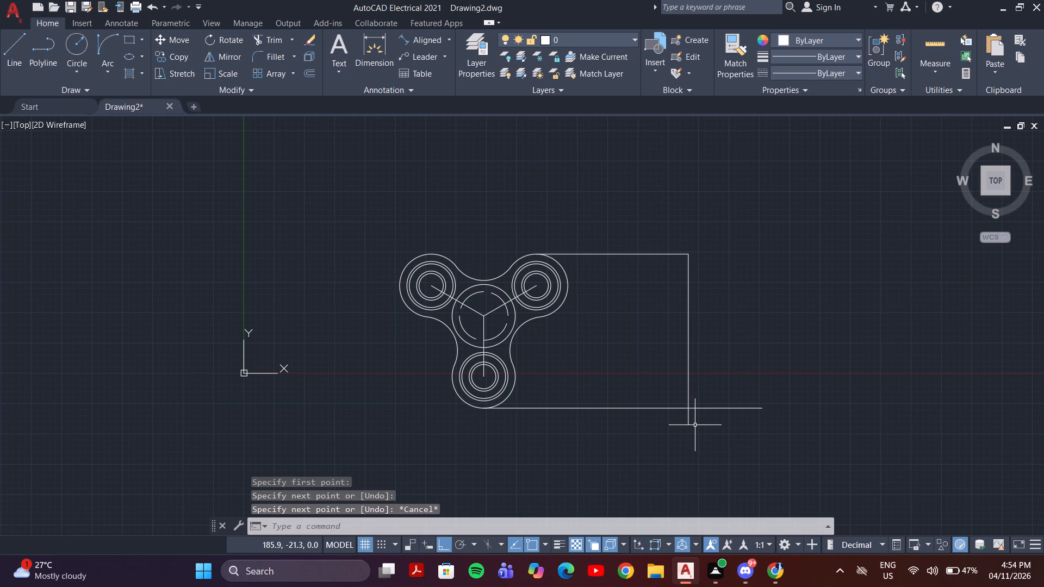
Trim the overhanging ends of the vertical line and lower projection line beyond their intersection, forming a clean corner.
type("TR")
key("Return")
scroll(695, 410, "up", 3)
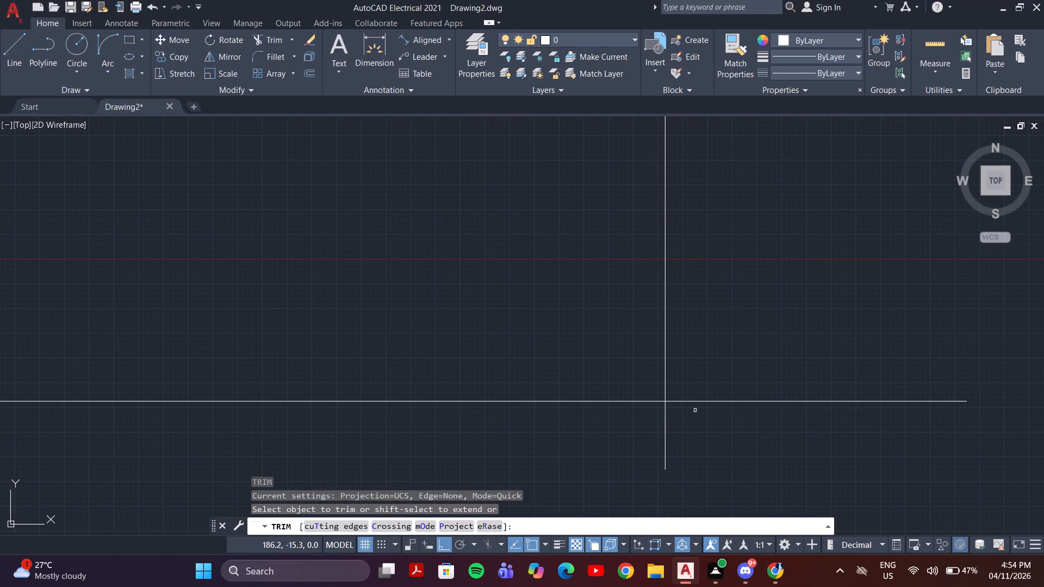
left_click_drag(639, 423, 704, 374)
scroll(705, 380, "down", 3)
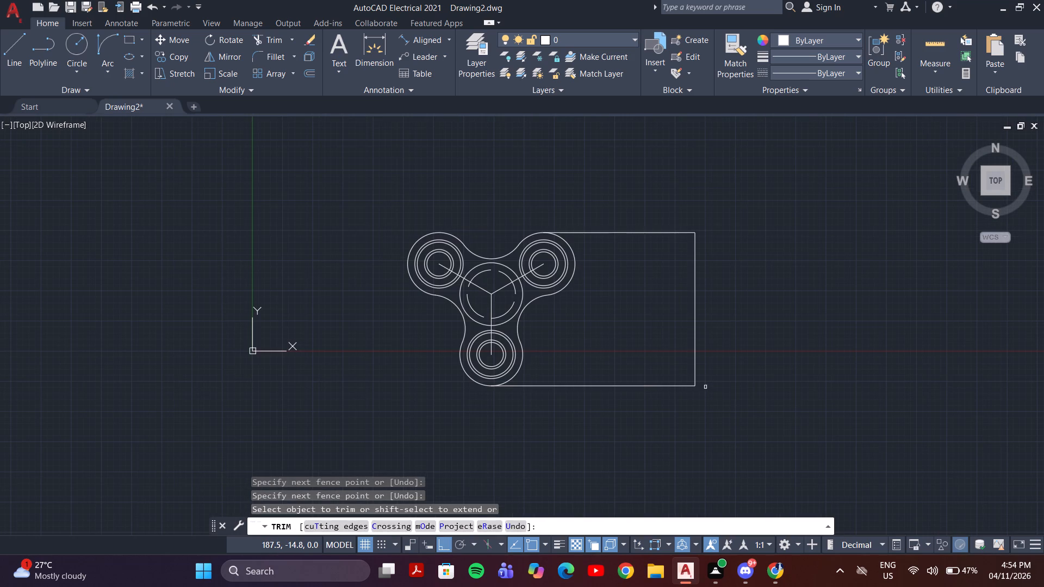
key("Escape")
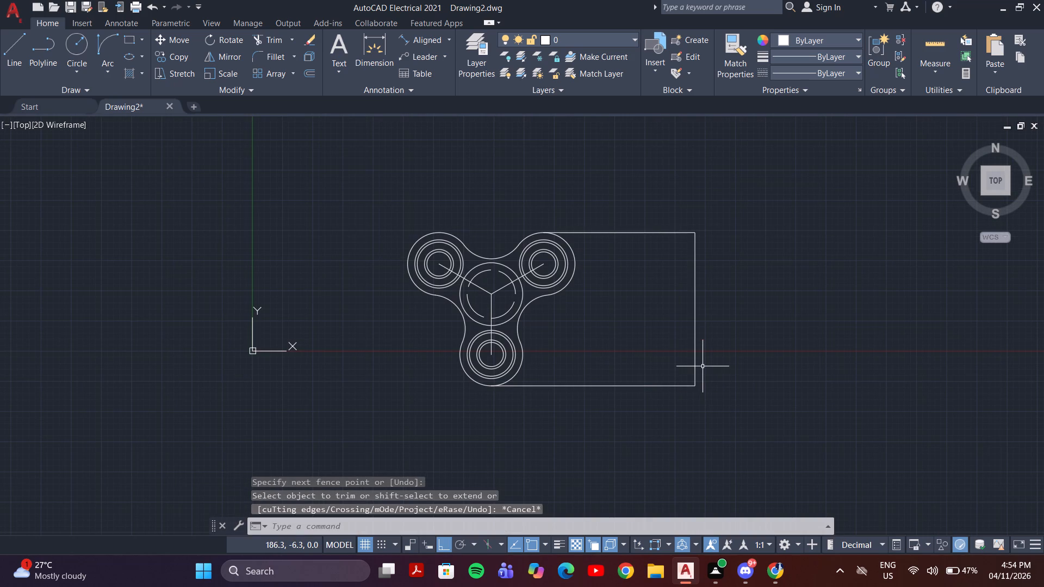
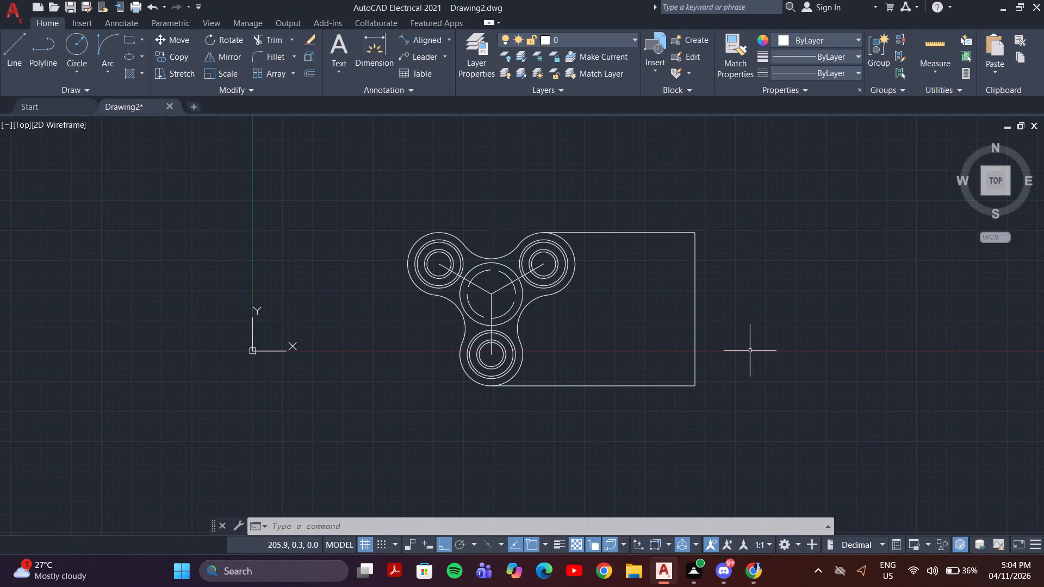
Draw an 8 mm line leftward from the lower corner of the projection frame, continuing vertically up to the upper projection line.
key("Escape")
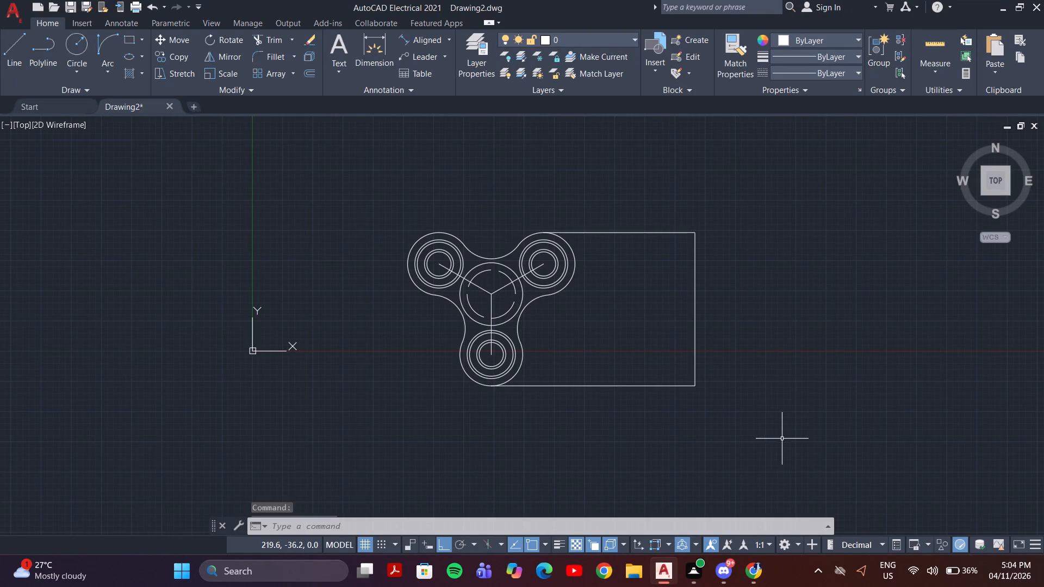
left_click(696, 341)
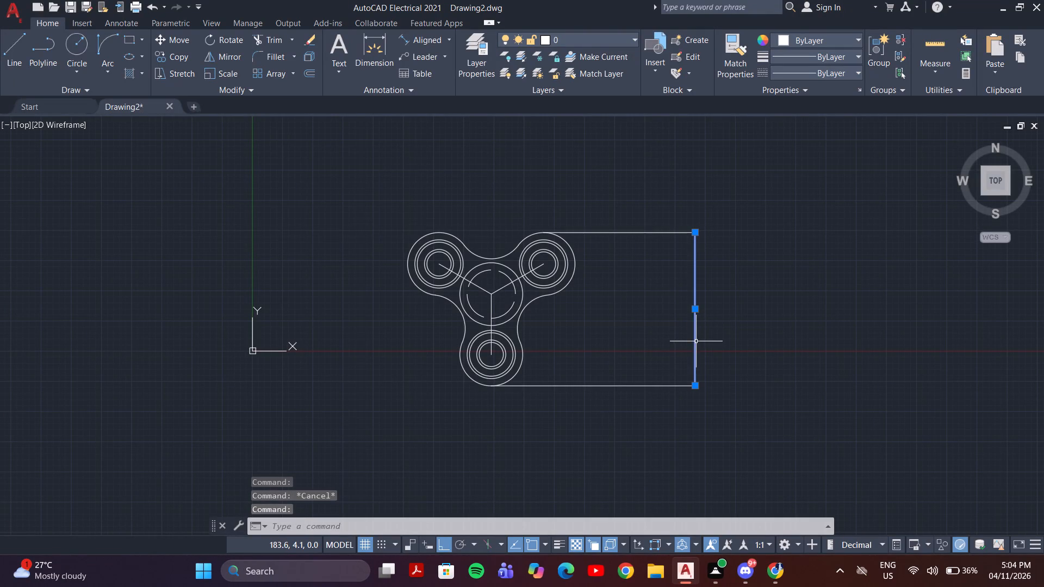
key("l")
key("Return")
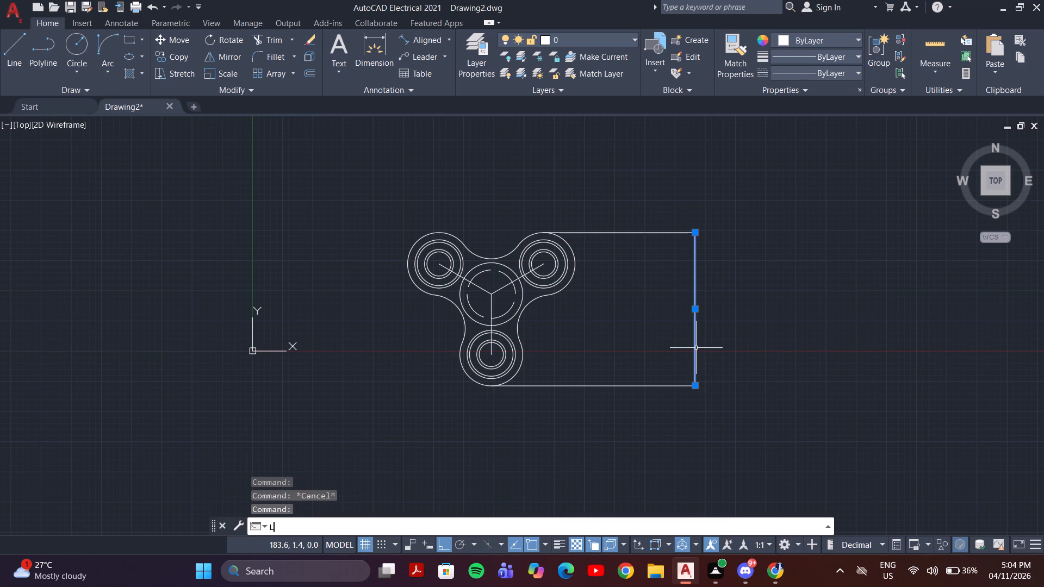
left_click(697, 386)
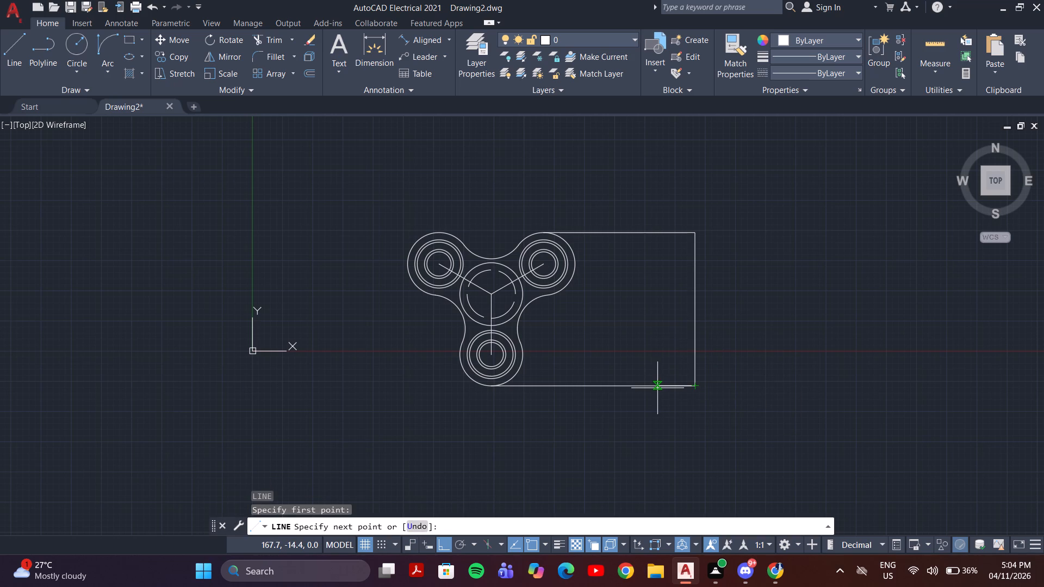
key("8")
key("Return")
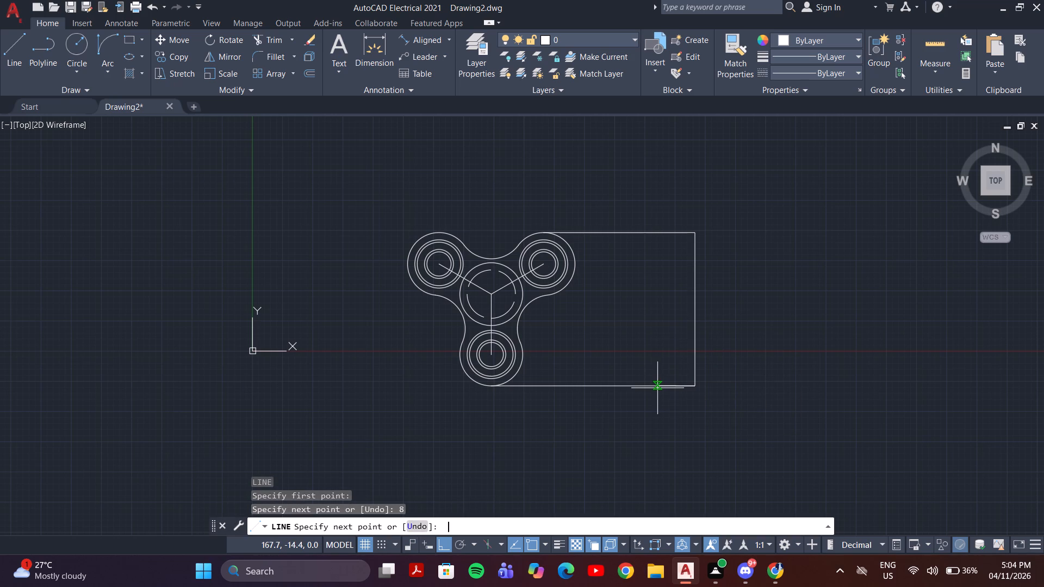
left_click(677, 232)
key("Escape")
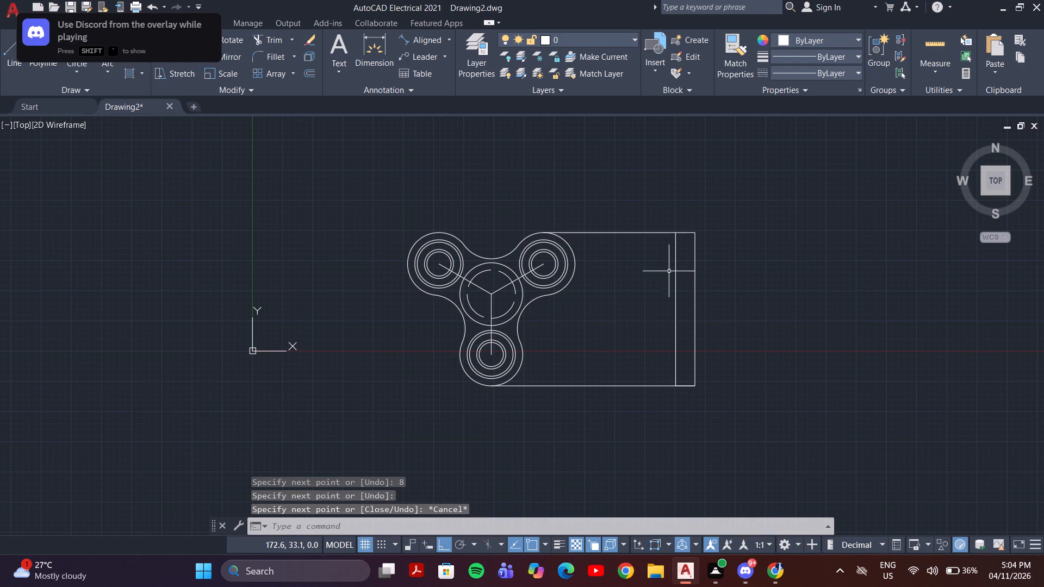
Trim away both projection lines between the spinner and the narrow side-view rectangle.
type("TR")
key("Return")
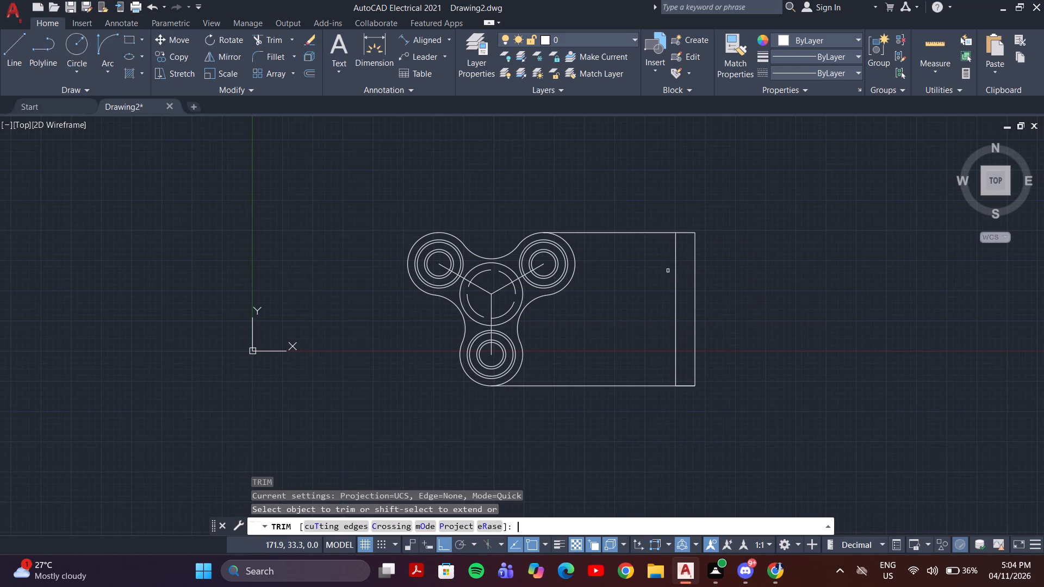
left_click_drag(660, 216, 643, 420)
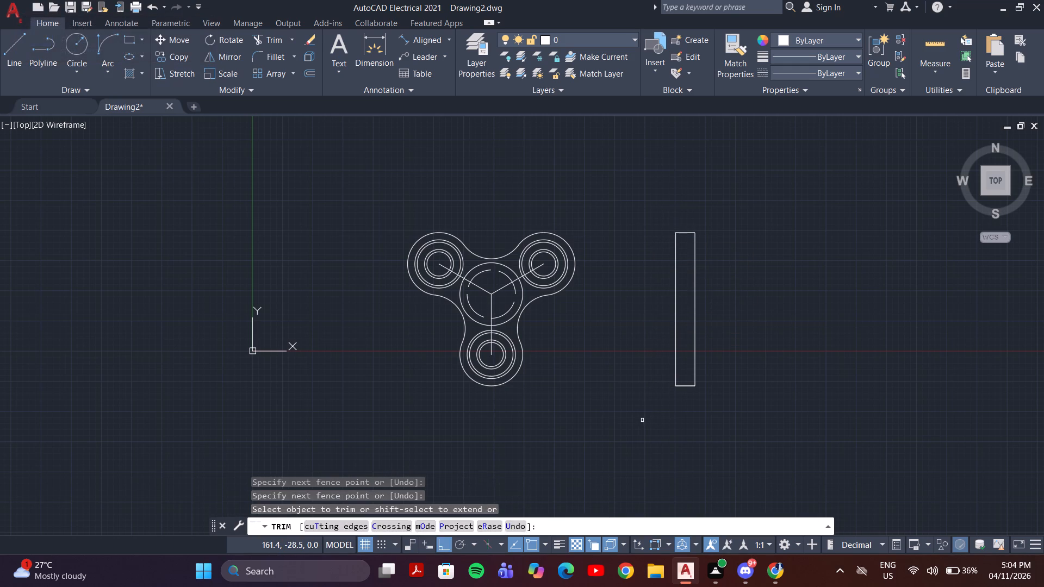
key("Escape")
middle_click_drag(644, 334, 667, 346)
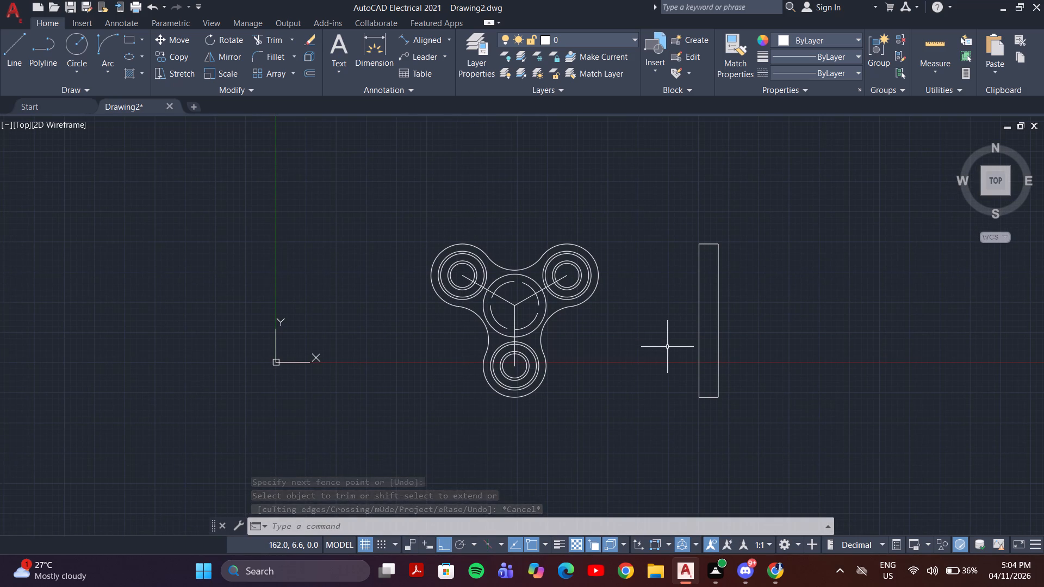
key("Escape")
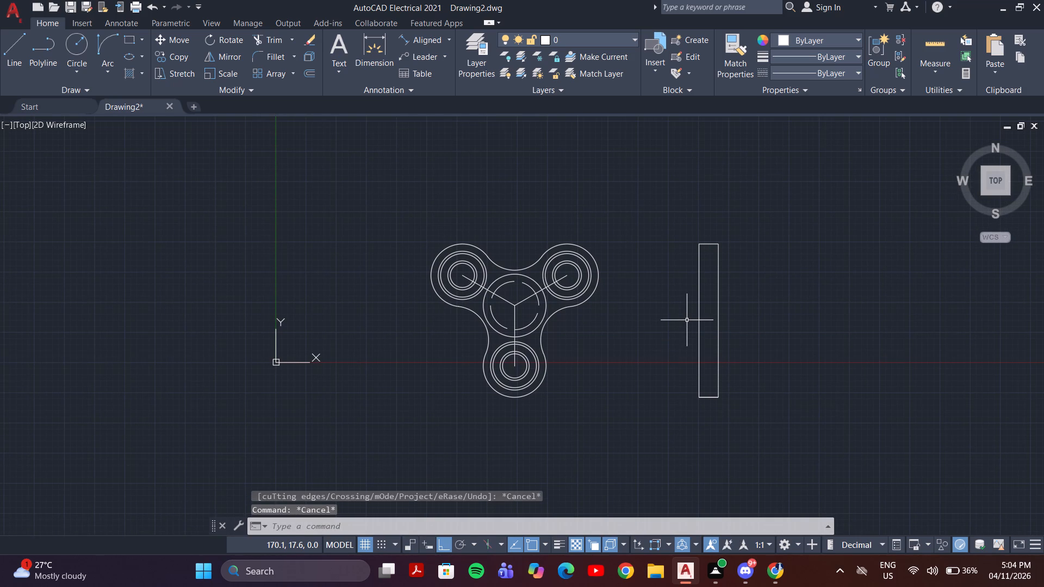
Fillet the two top corners of the side-view rectangle with a 3 mm radius, using the Multiple option.
key("f")
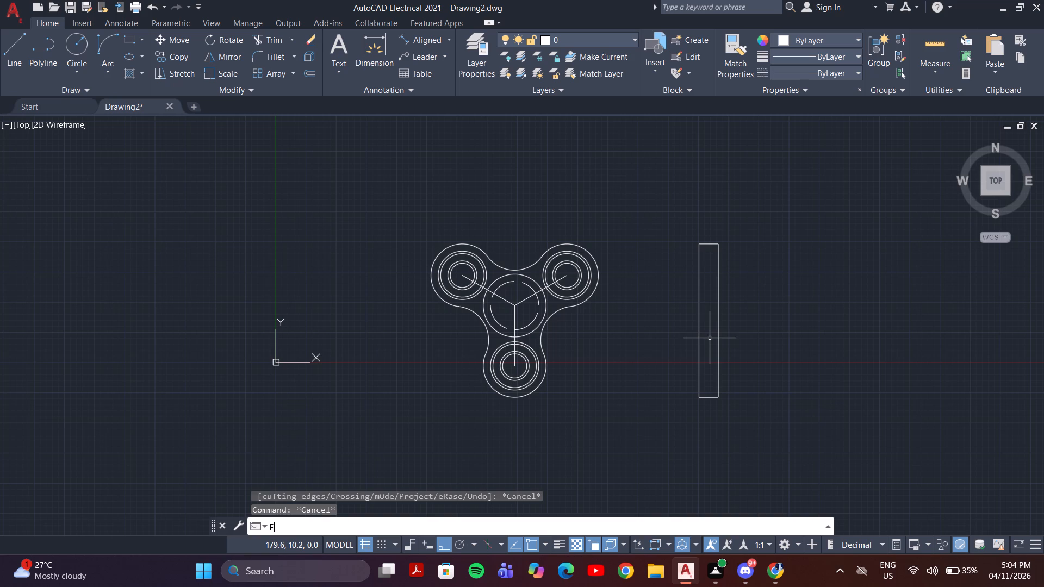
key("Return")
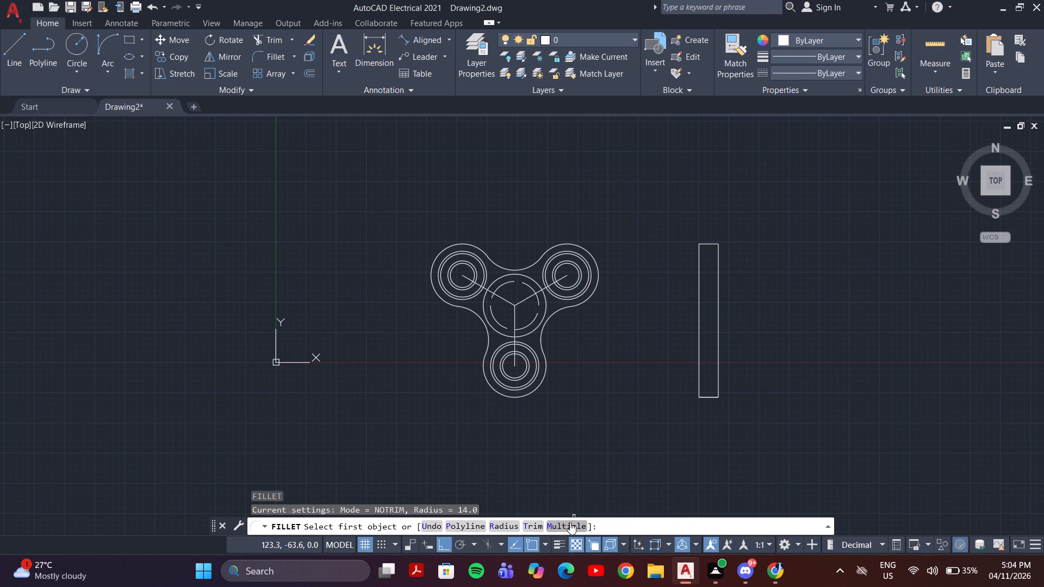
left_click(570, 522)
left_click(506, 526)
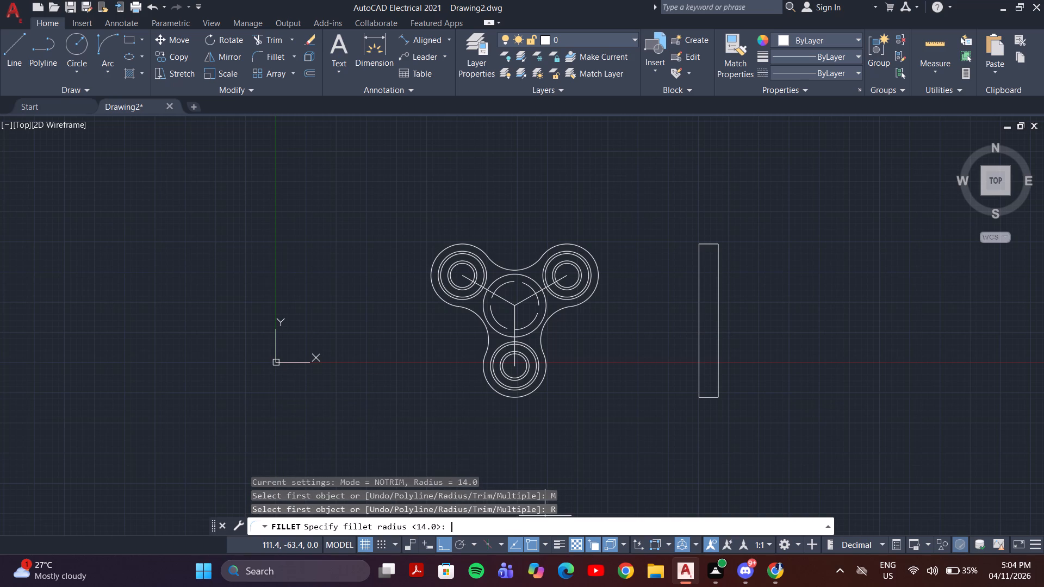
left_click(477, 523)
key("3")
key("Return")
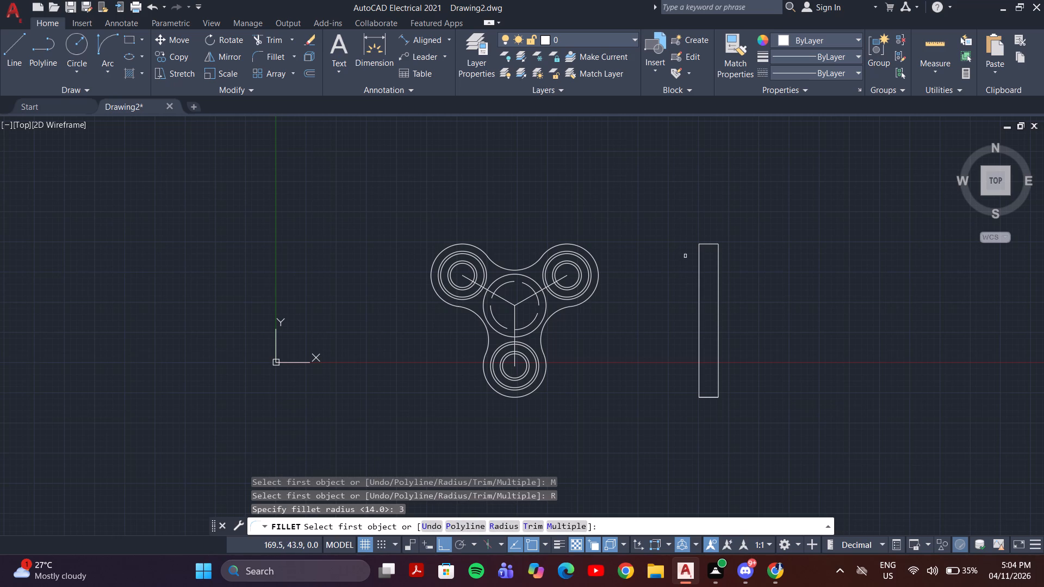
scroll(689, 253, "up", 2)
middle_click_drag(709, 253, 674, 313)
scroll(692, 296, "up", 2)
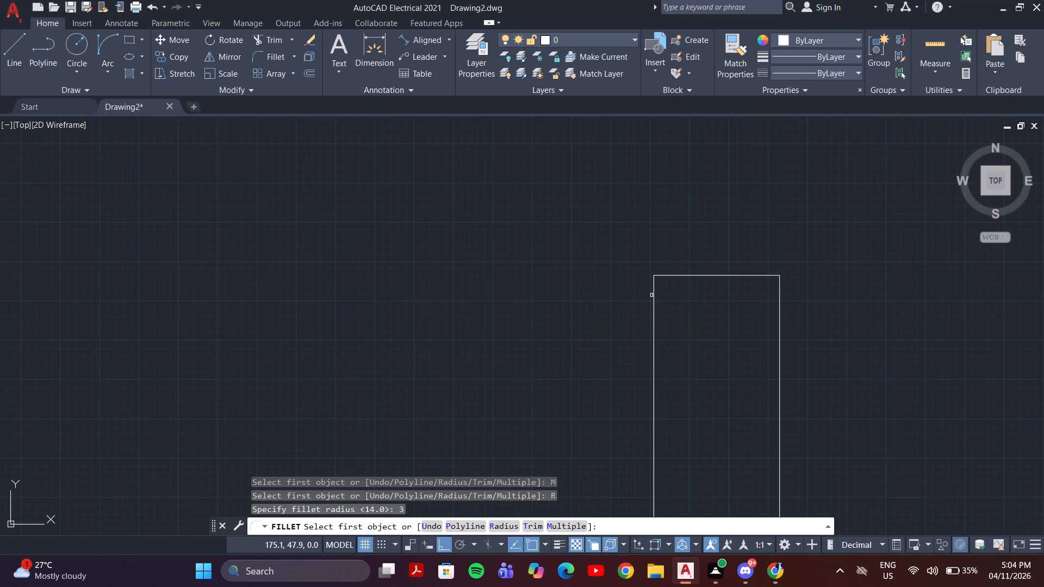
left_click(654, 295)
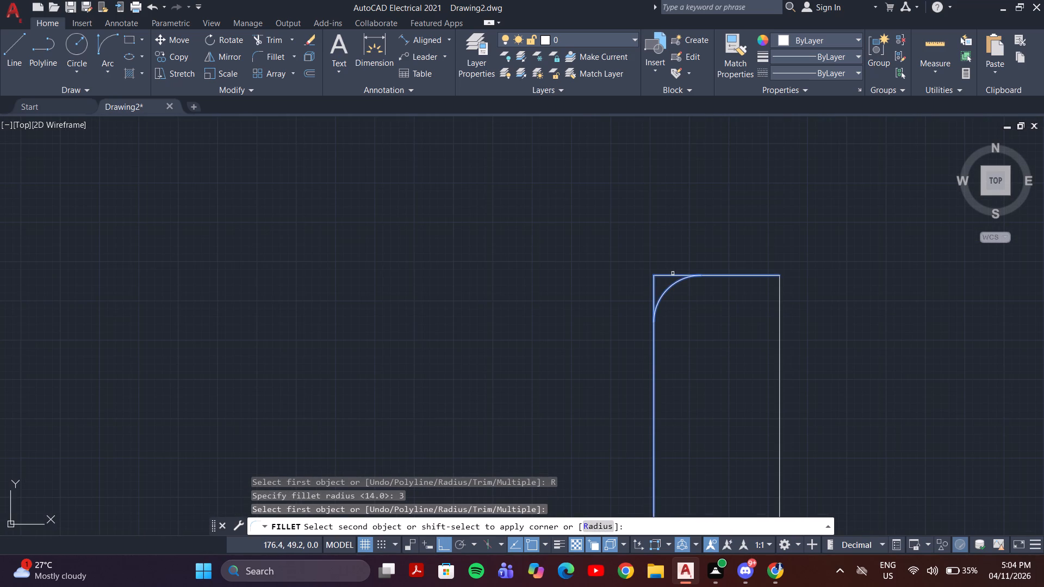
left_click(672, 276)
left_click(742, 276)
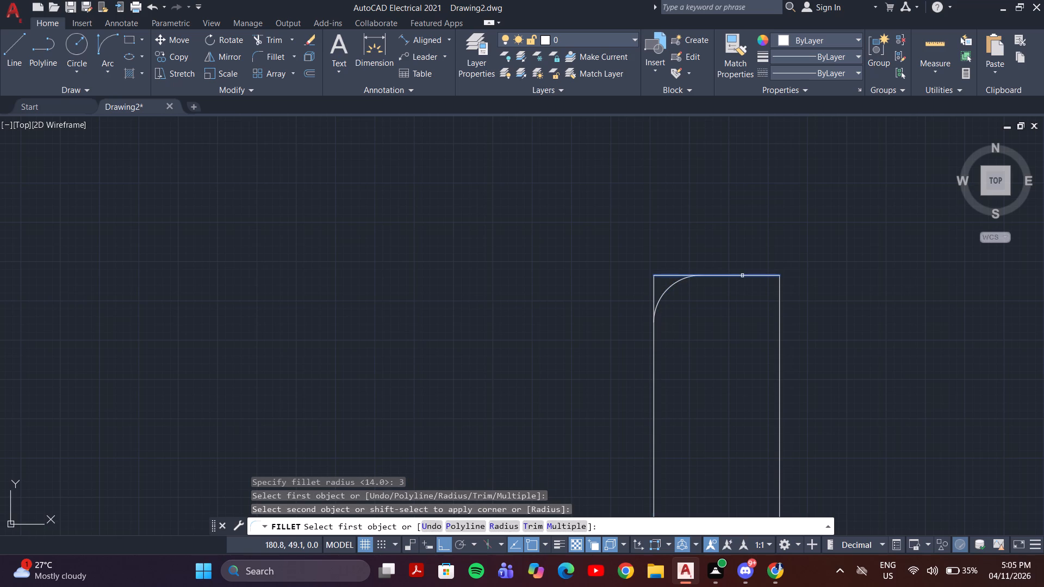
left_click(778, 308)
Fillet the two bottom corners of the side-view rectangle with the same 3 mm radius.
scroll(777, 316, "down", 4)
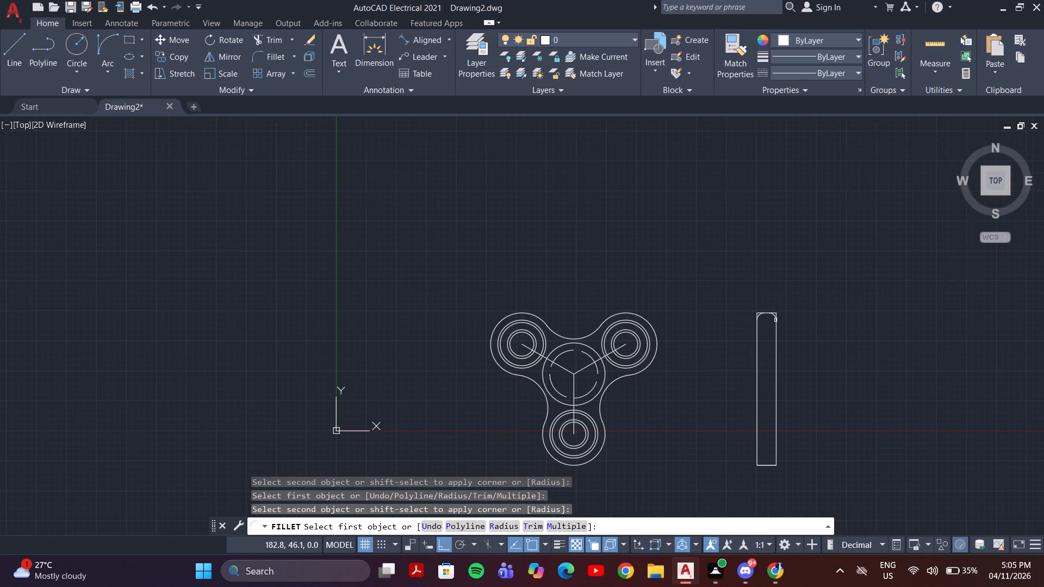
middle_click_drag(775, 369, 742, 347)
scroll(741, 429, "up", 2)
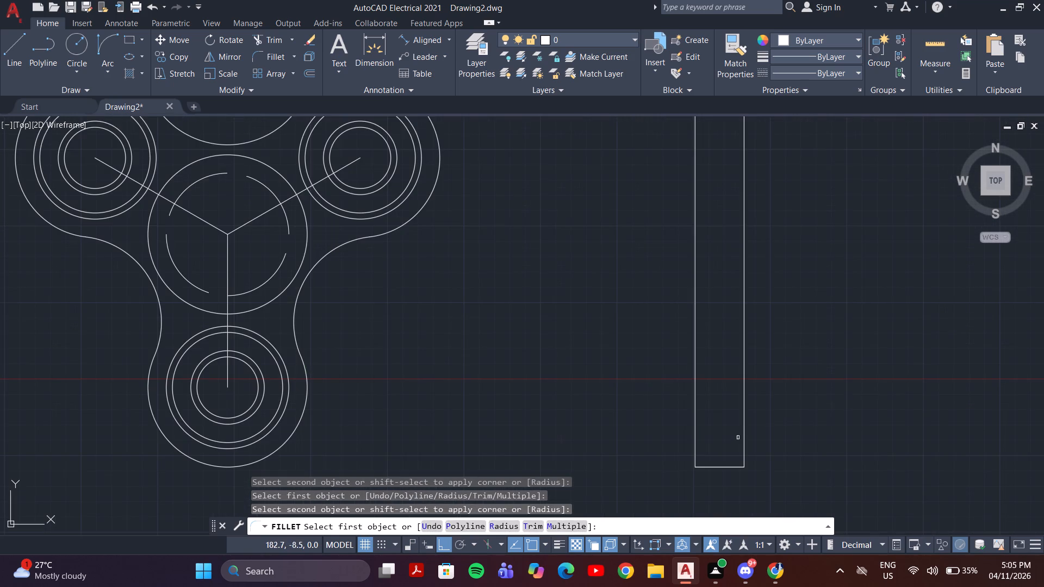
middle_click_drag(735, 440, 733, 414)
scroll(723, 434, "up", 2)
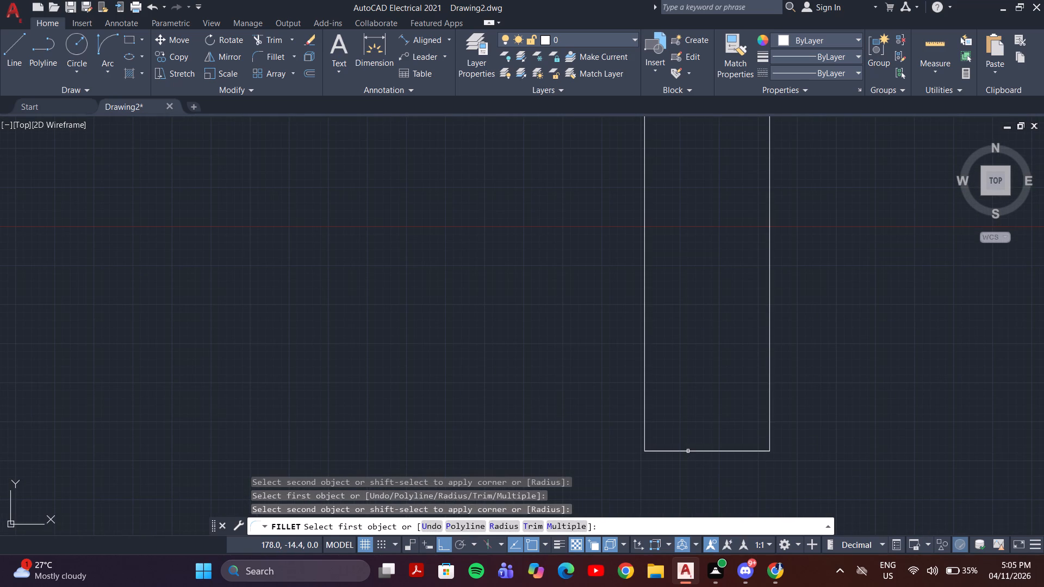
left_click(688, 451)
left_click(643, 426)
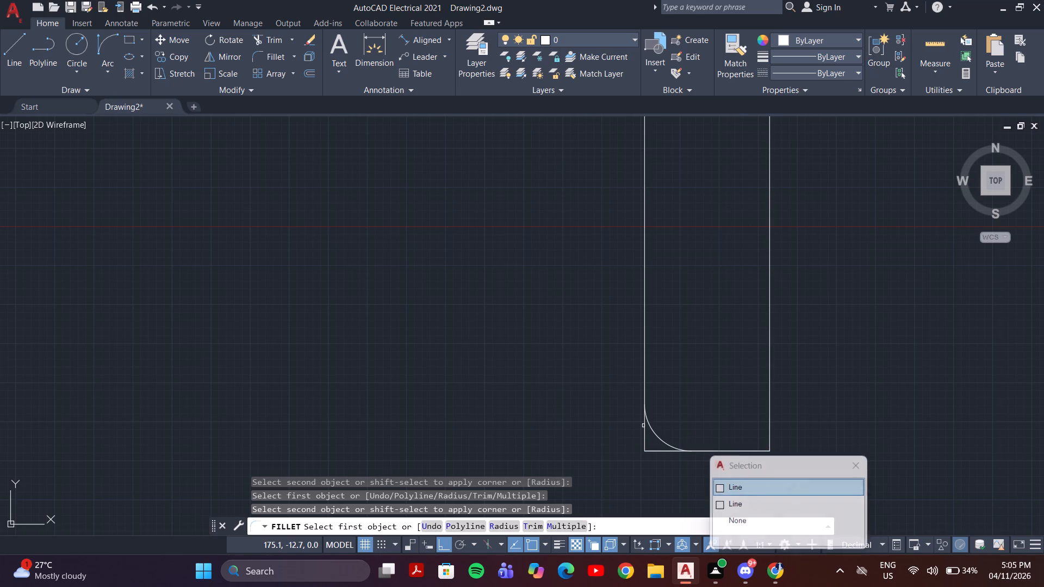
left_click(710, 451)
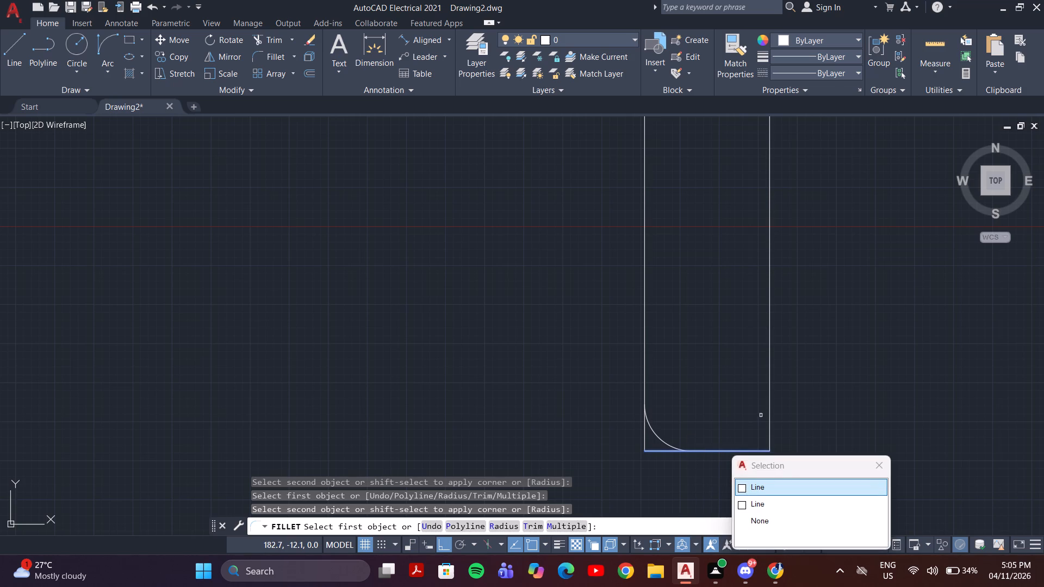
left_click(769, 424)
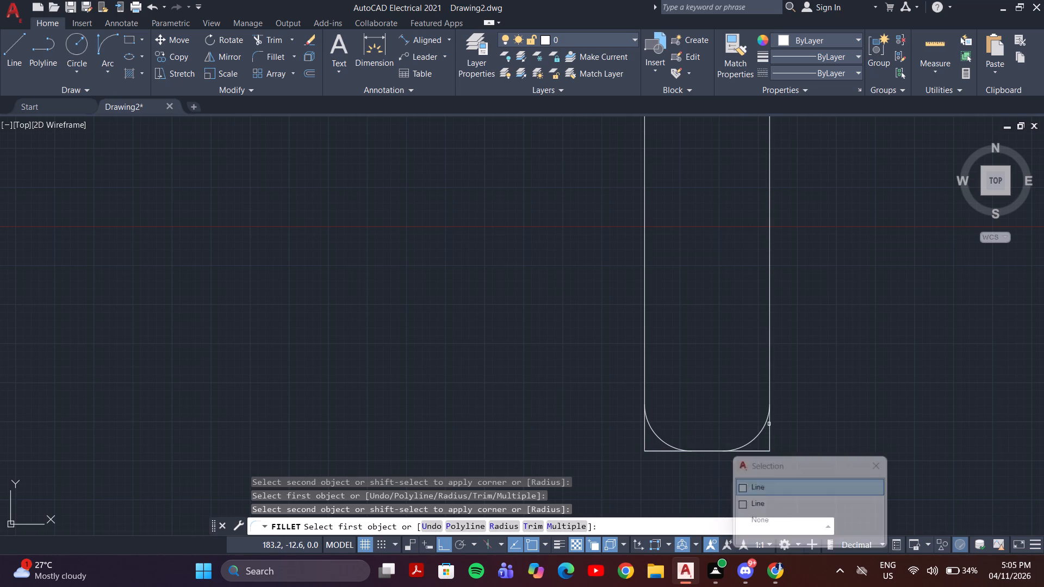
scroll(769, 428, "down", 4)
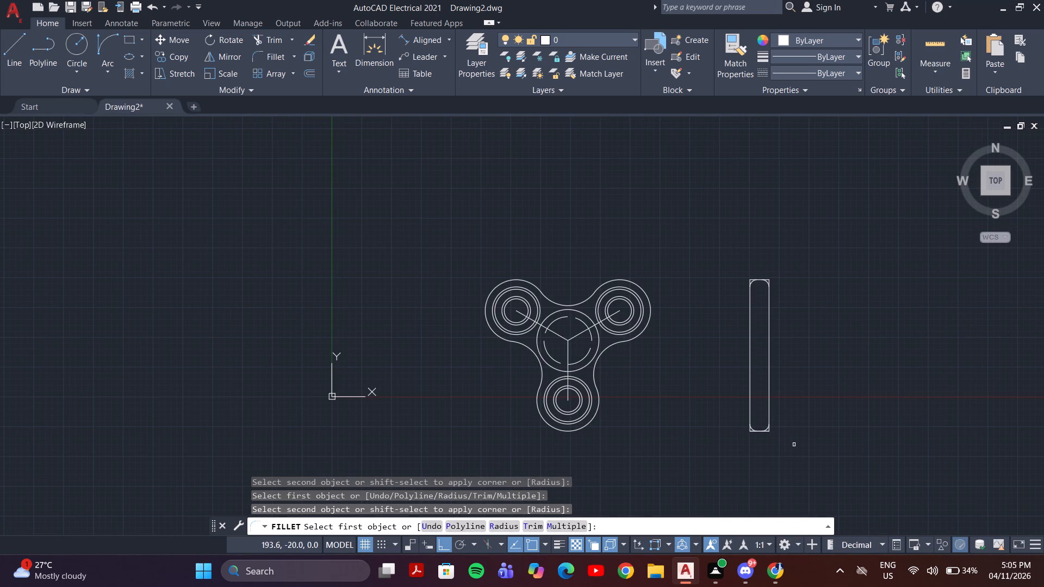
key("Escape")
Trim the leftover square corner ends outside the two top fillets of the side view.
type("TR")
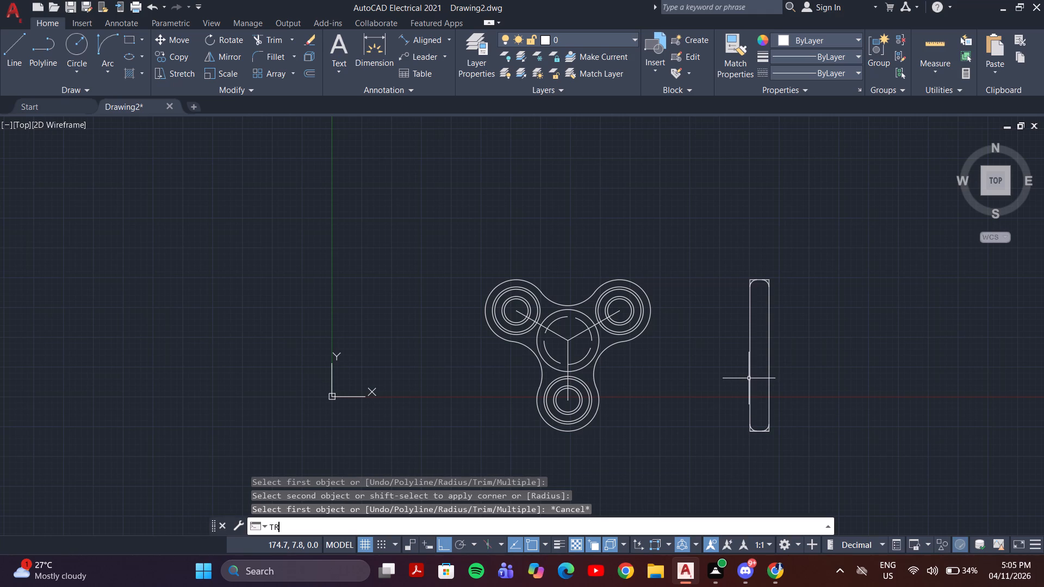
key("Return")
scroll(754, 283, "up", 4)
left_click_drag(742, 258, 728, 267)
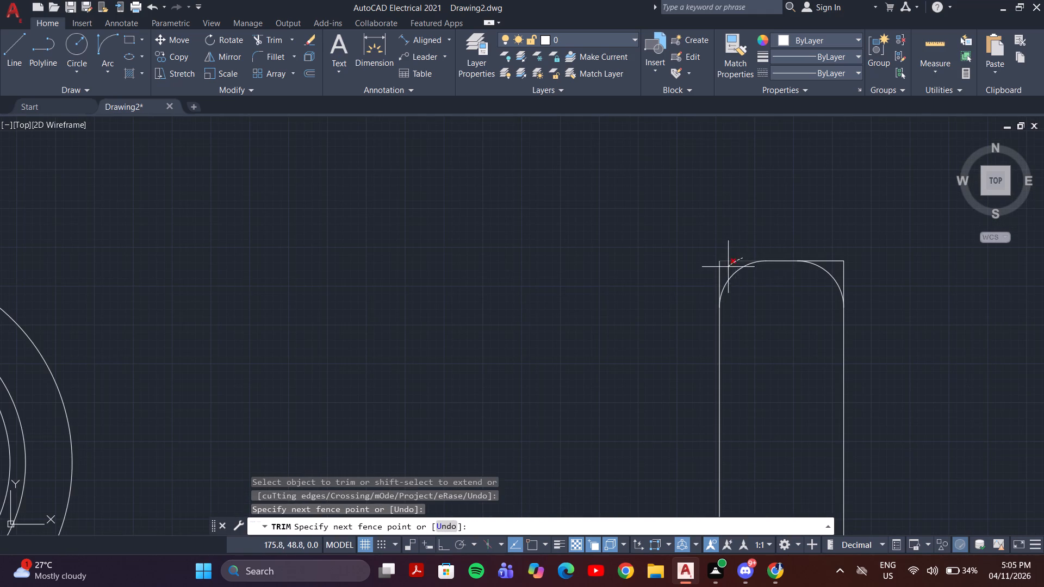
left_click_drag(728, 267, 713, 280)
left_click_drag(824, 254, 853, 276)
Trim the leftover square corner ends outside the two bottom fillets of the side view.
middle_click_drag(856, 373, 846, 328)
middle_click_drag(819, 432, 816, 364)
scroll(816, 361, "down", 3)
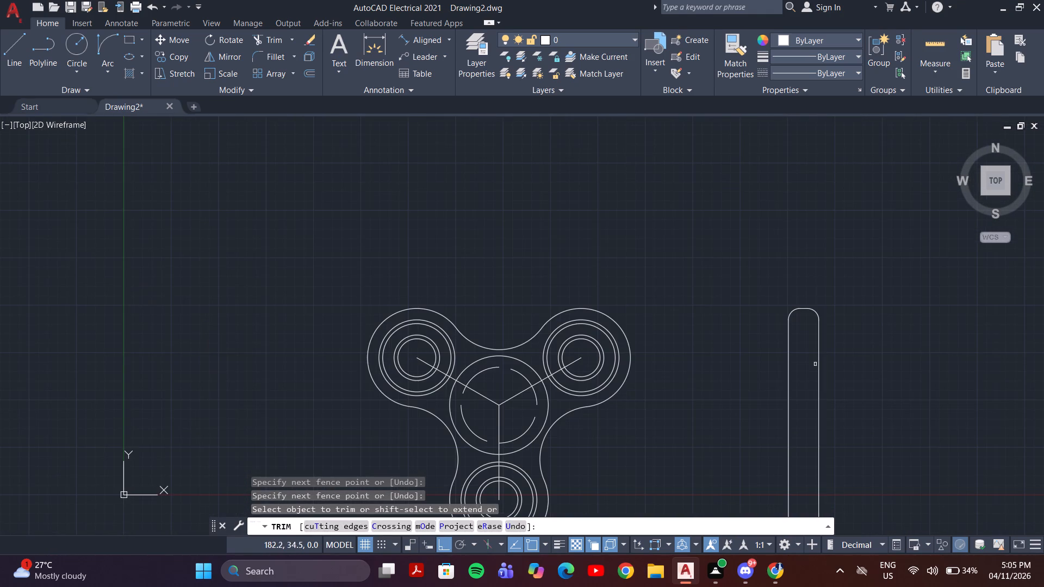
middle_click_drag(807, 425, 806, 334)
scroll(799, 454, "up", 3)
middle_click_drag(791, 464, 792, 422)
scroll(778, 446, "up", 2)
left_click_drag(773, 440, 693, 389)
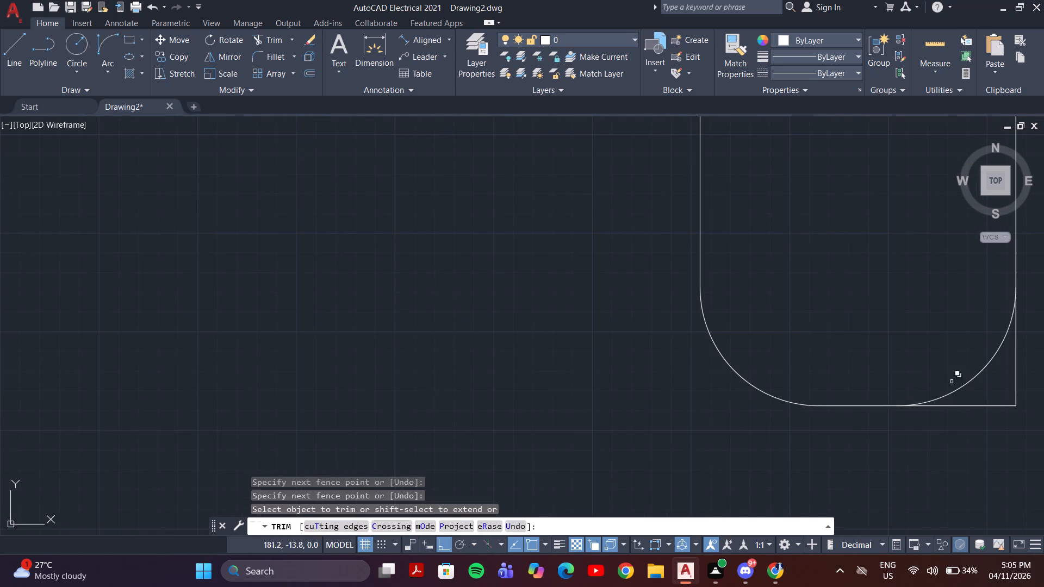
left_click_drag(1027, 374, 964, 453)
scroll(963, 454, "down", 2)
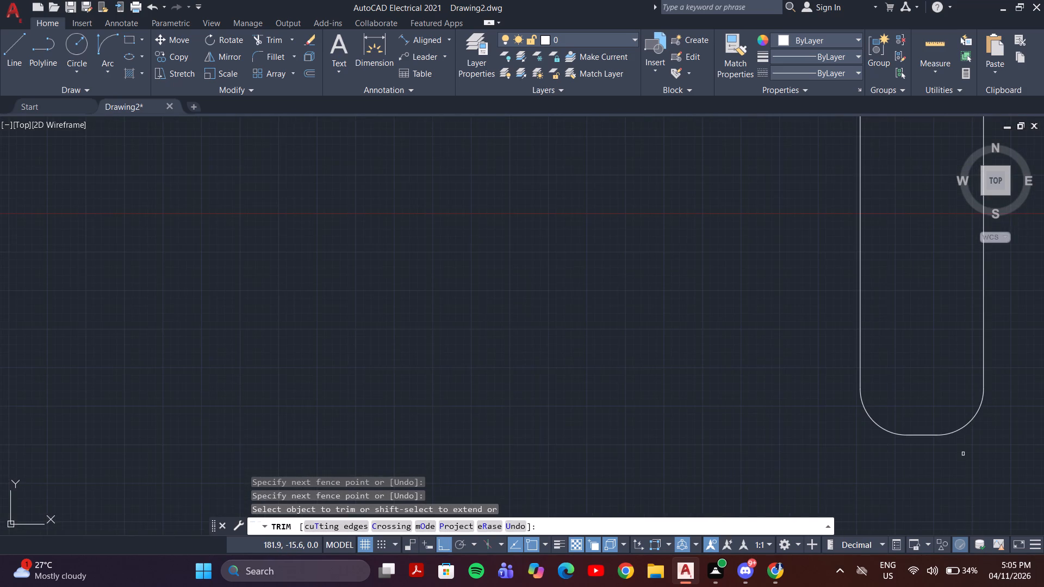
scroll(954, 425, "down", 4)
middle_click_drag(946, 391, 823, 461)
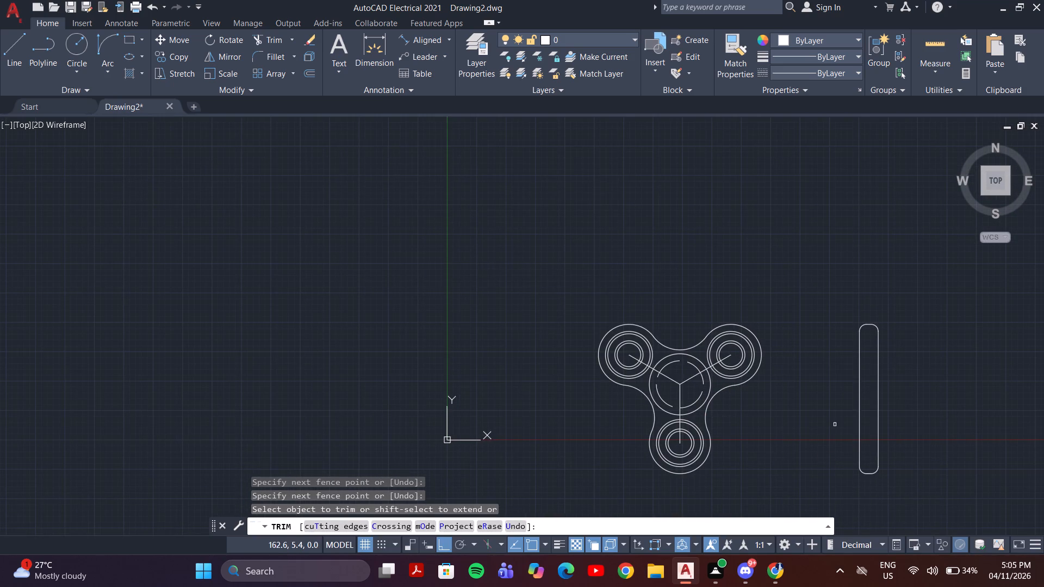
scroll(859, 409, "up", 1)
key("Escape")
Draw a horizontal line across the side view between the midpoints of its two long vertical edges.
key("l")
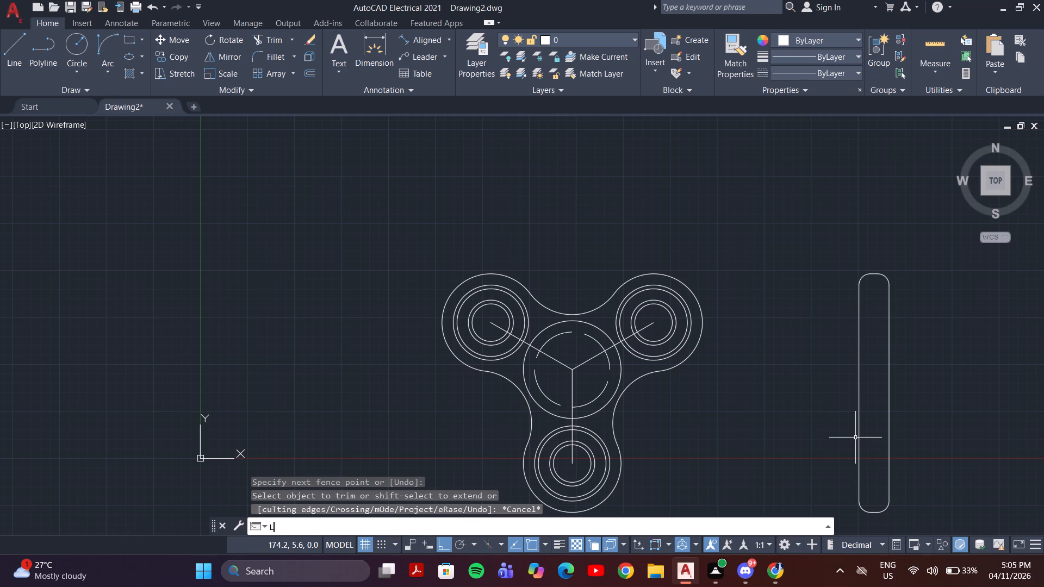
key("Return")
left_click(860, 394)
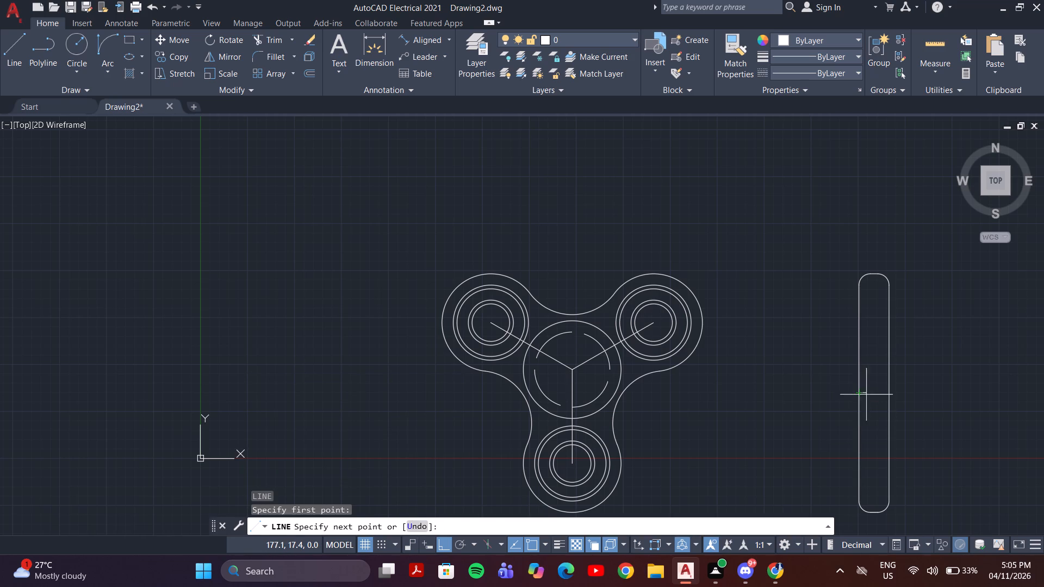
left_click(889, 394)
key("Escape")
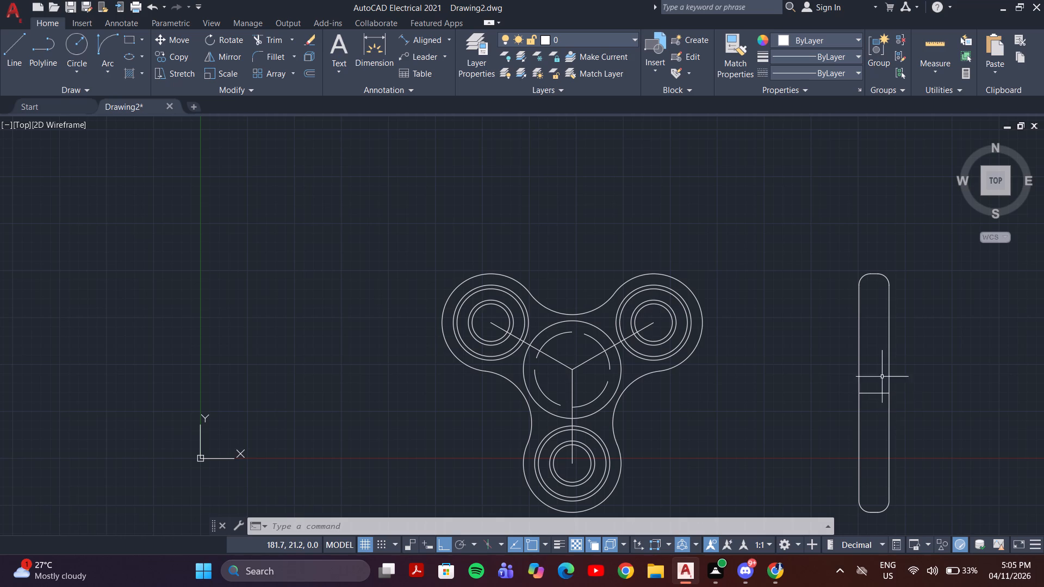
Copy the side view's horizontal middle line, using its right endpoint as the base point.
scroll(882, 376, "up", 2)
middle_click_drag(883, 385, 870, 370)
left_click(866, 374)
left_click(838, 427)
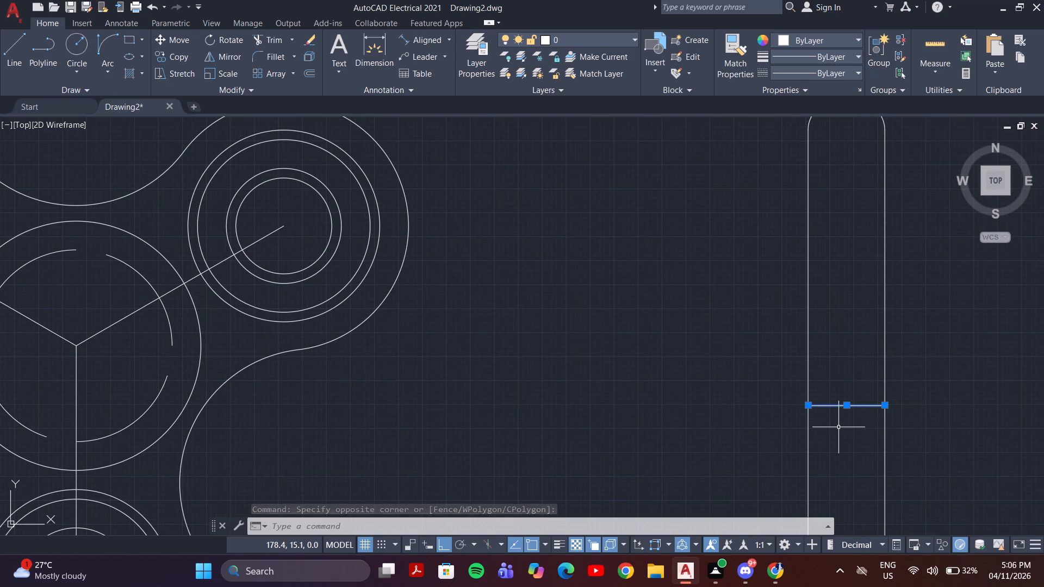
key("c")
key("o")
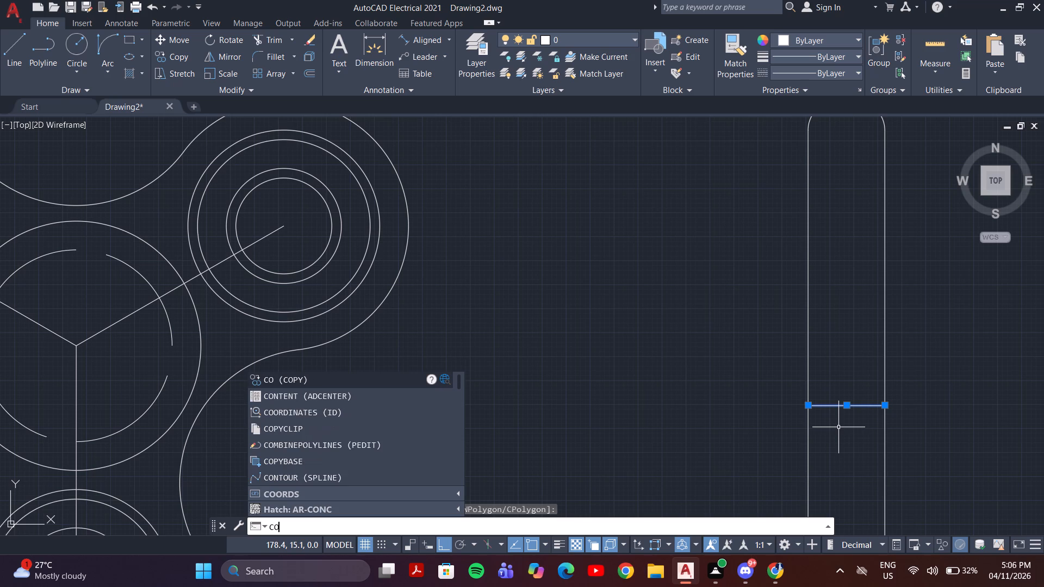
key("Return")
left_click(886, 406)
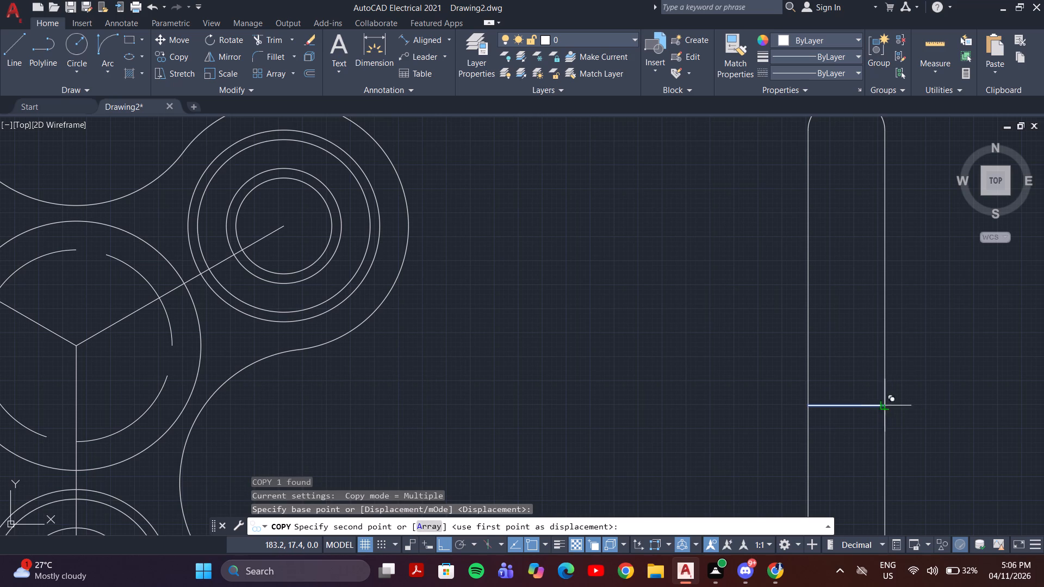
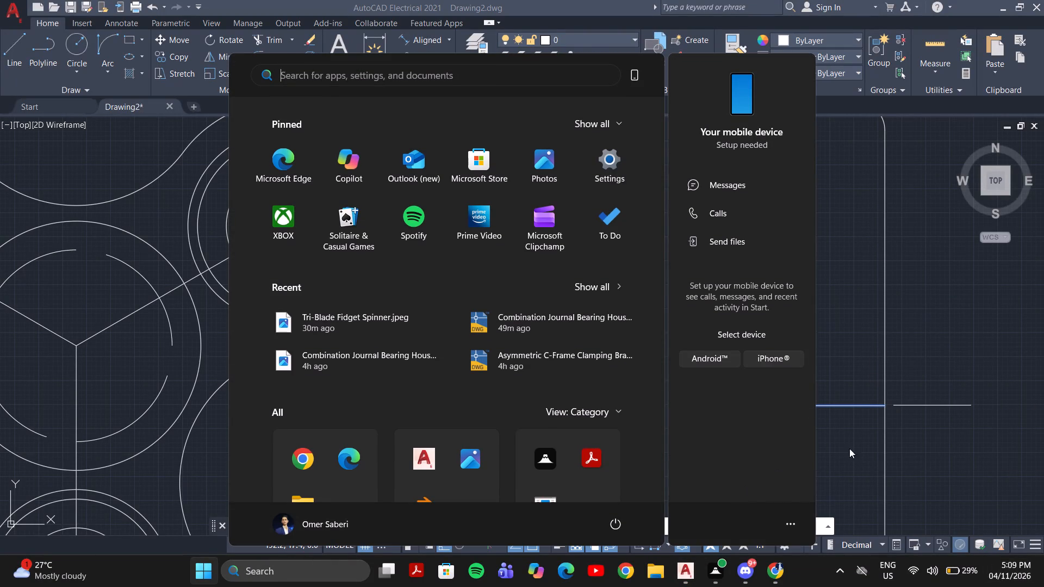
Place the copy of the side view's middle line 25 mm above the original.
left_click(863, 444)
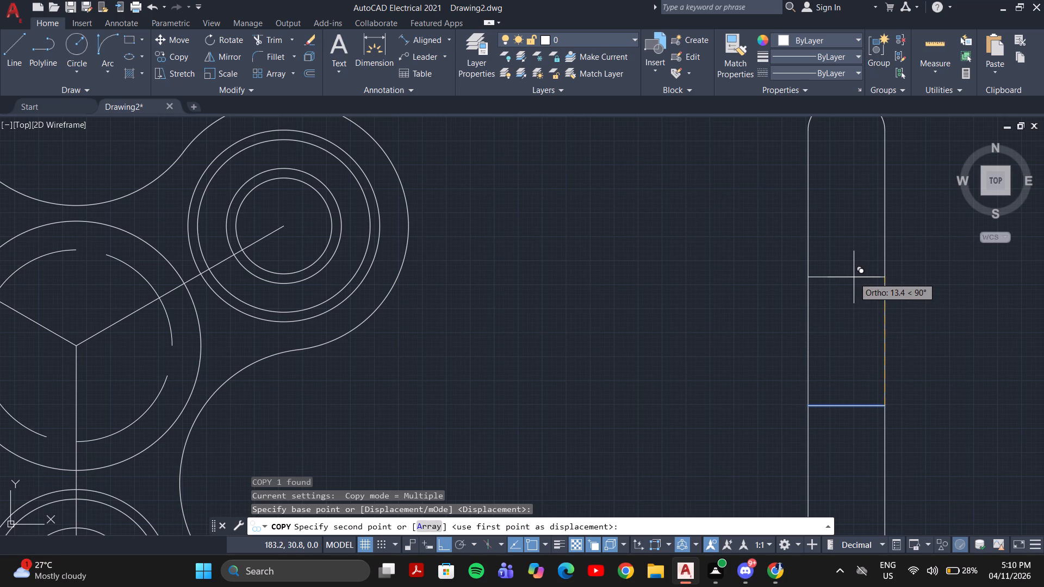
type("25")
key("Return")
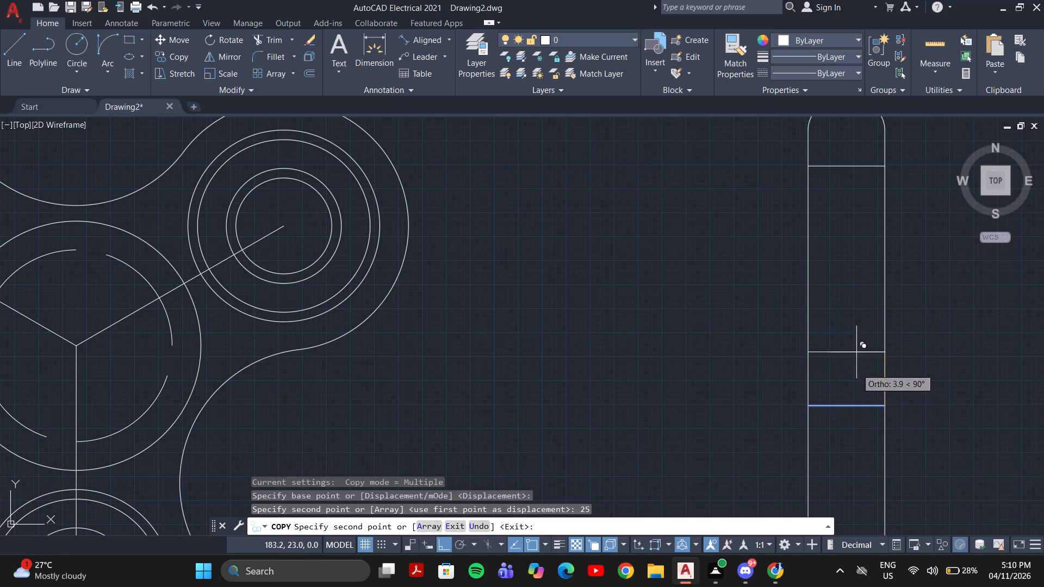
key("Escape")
Draw a horizontal construction line from the spinner's hub centre, ending just short of the side view.
scroll(855, 330, "down", 3)
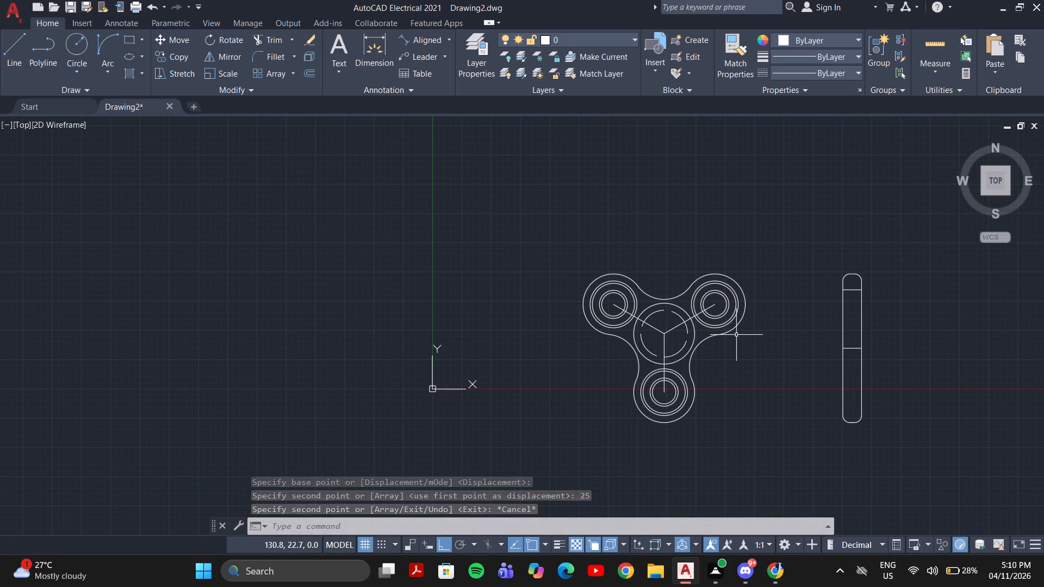
key("Escape")
key("l")
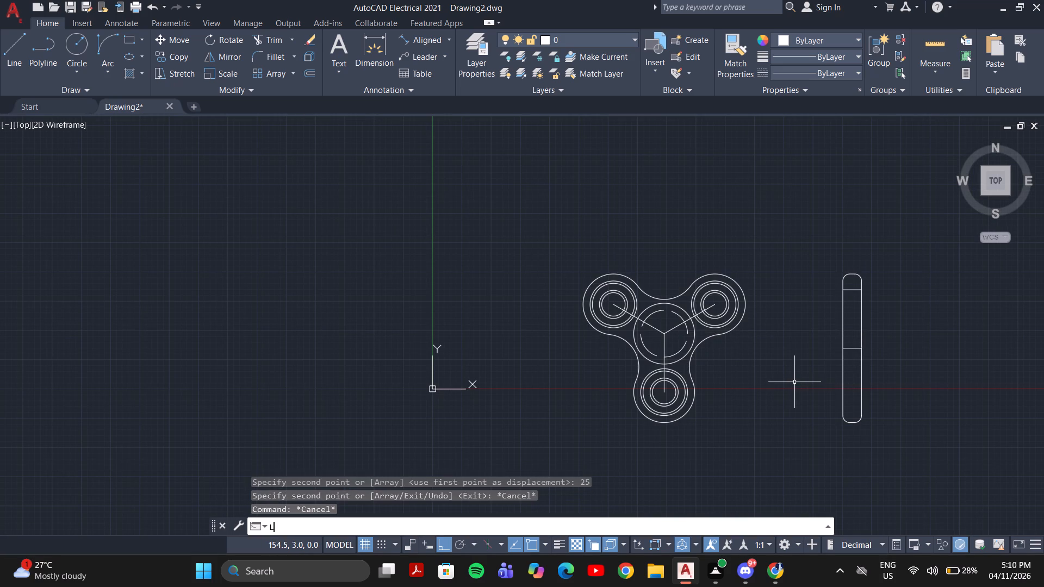
key("Return")
left_click(664, 334)
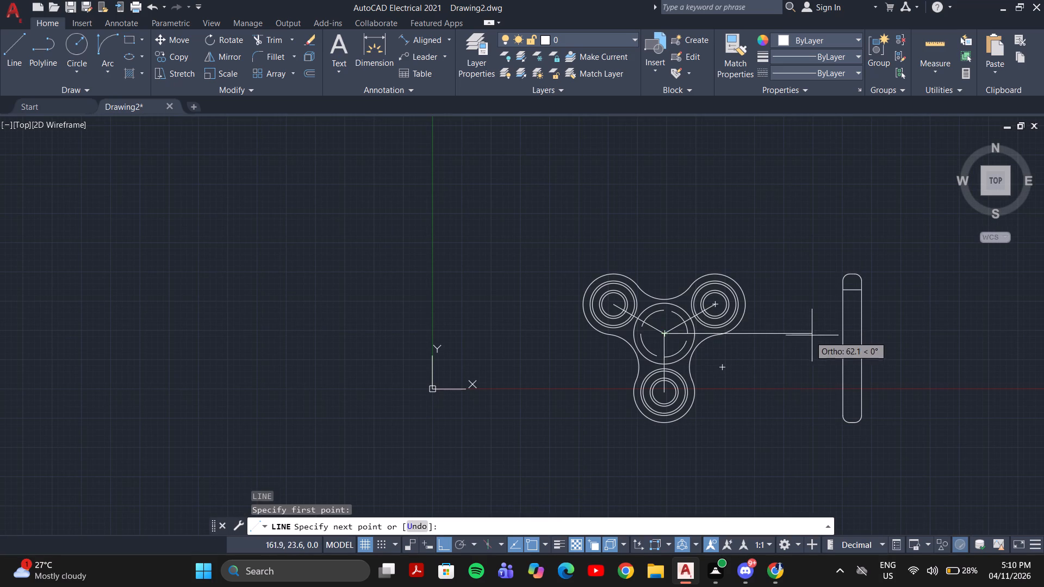
left_click(829, 333)
key("Escape")
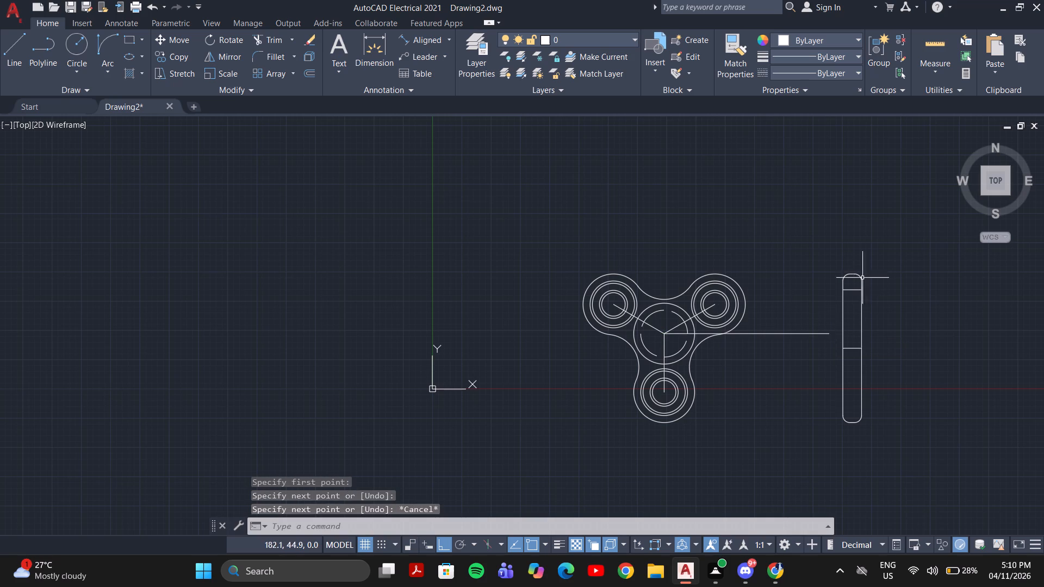
Move the whole side view by its middle line's left endpoint onto the free end of the construction line.
left_click(870, 267)
left_click(841, 432)
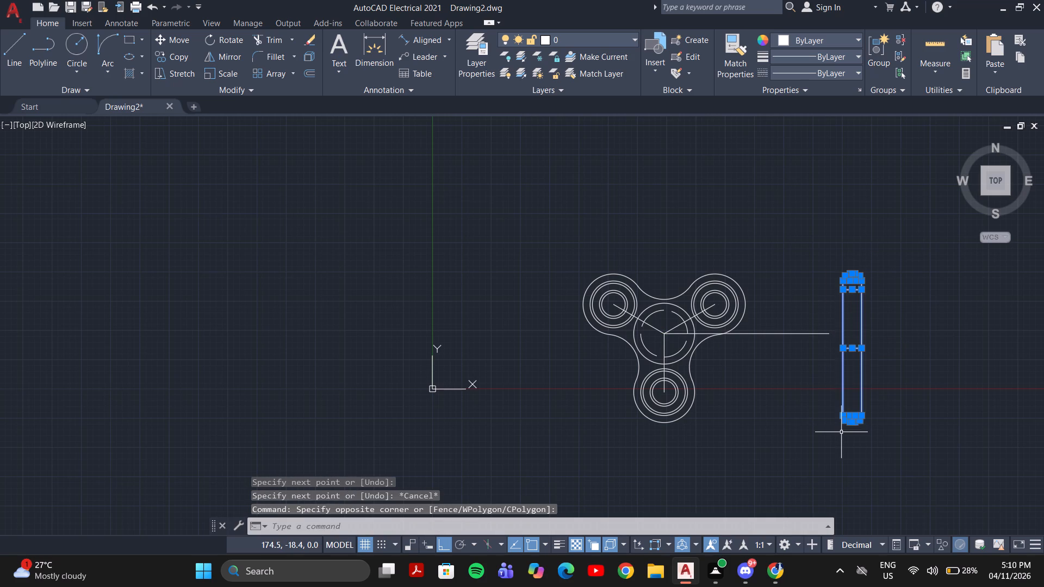
key("m")
key("Return")
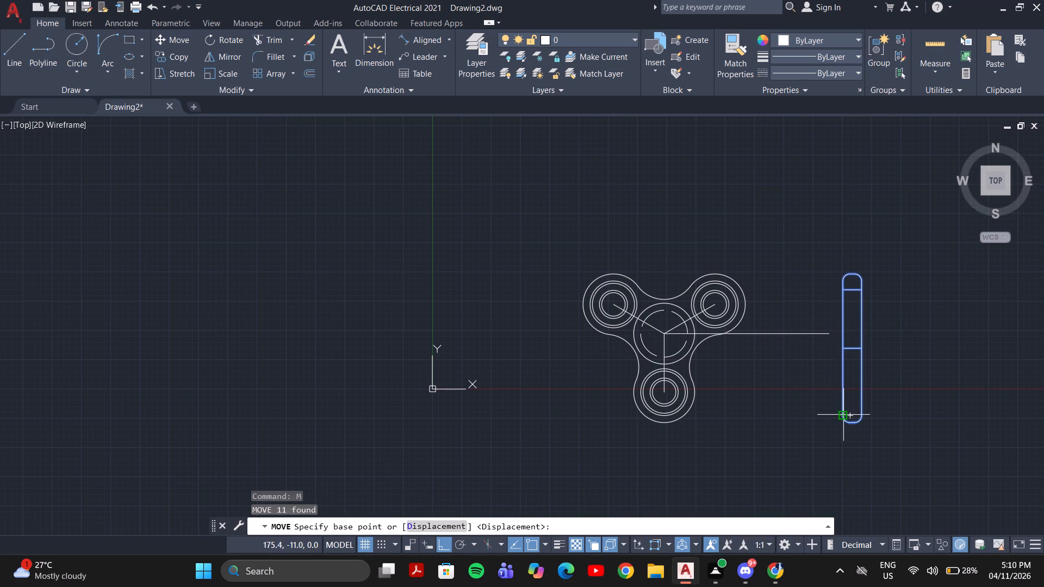
left_click(844, 349)
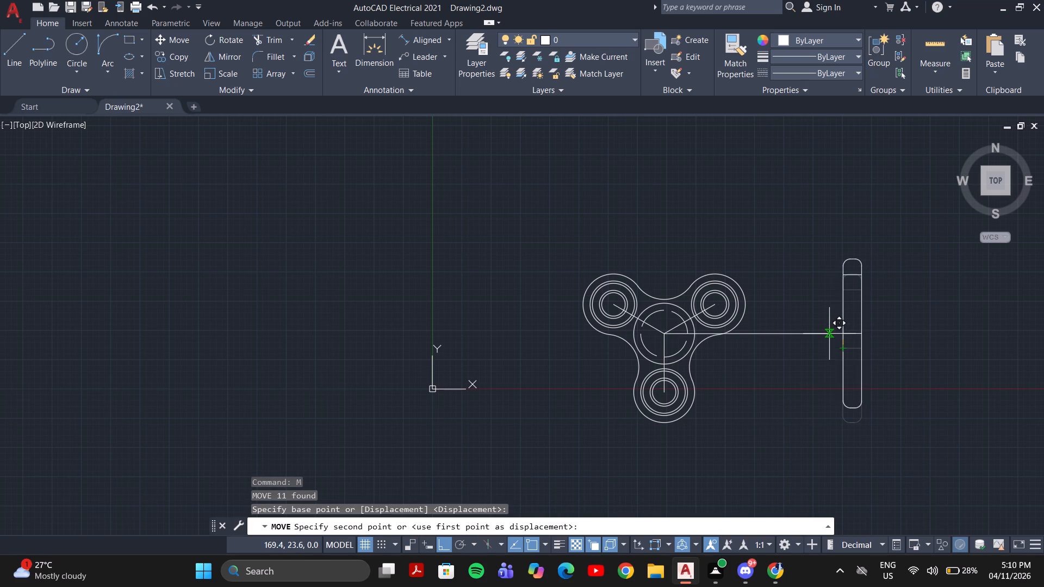
key("F8")
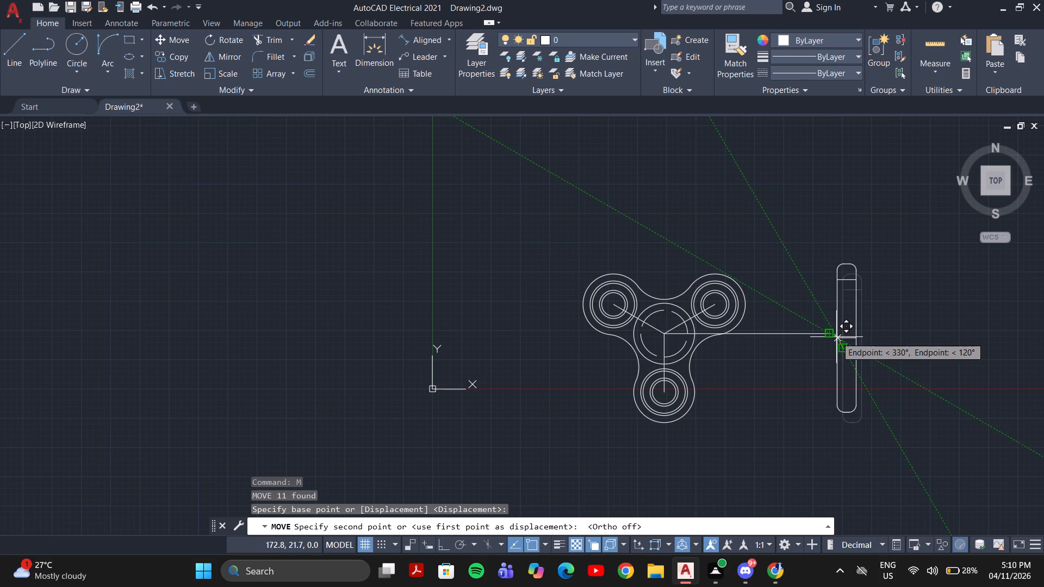
middle_click_drag(837, 338, 831, 370)
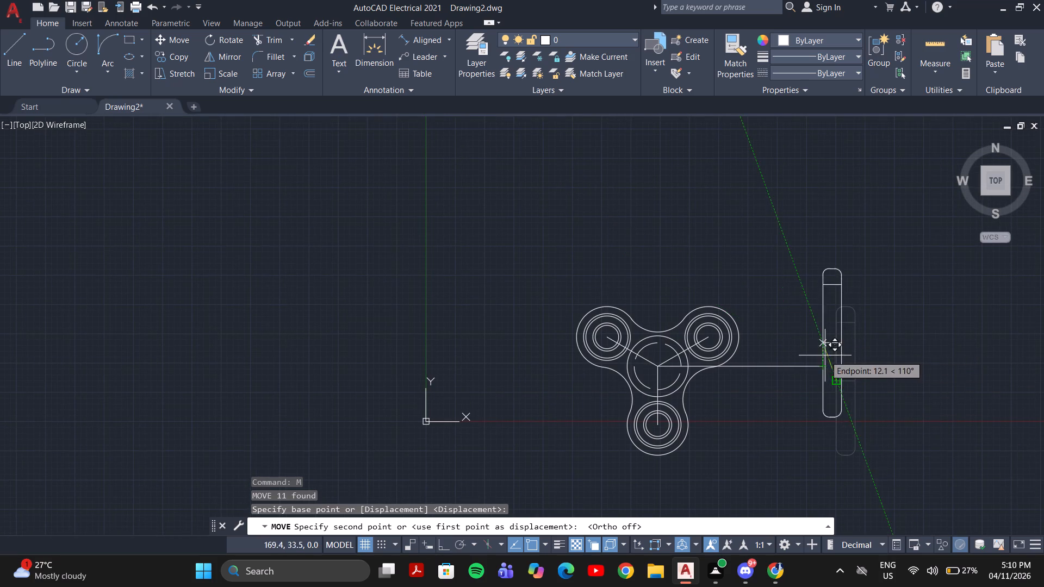
scroll(825, 359, "up", 1)
left_click(822, 373)
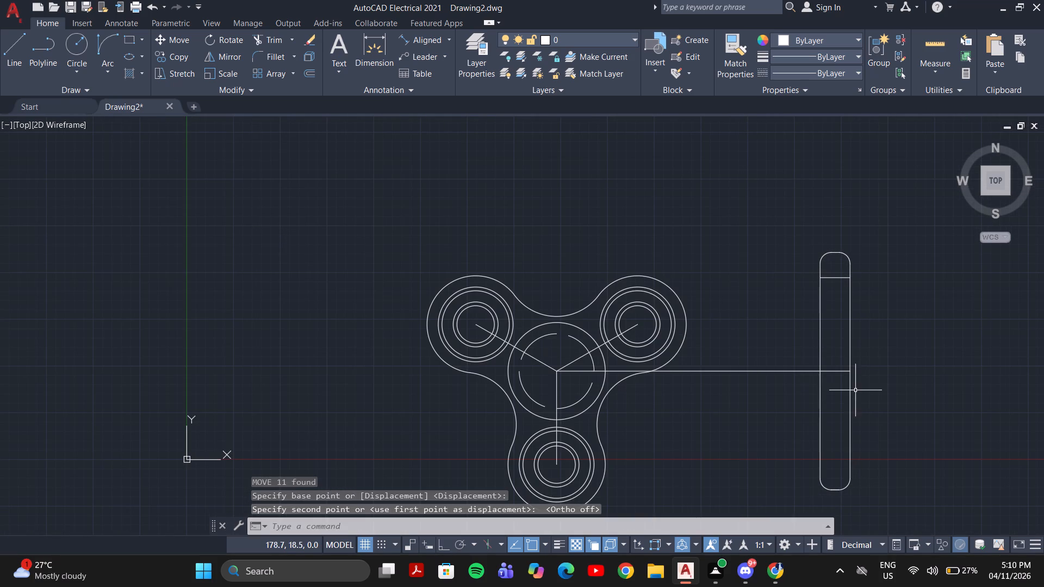
key("Escape")
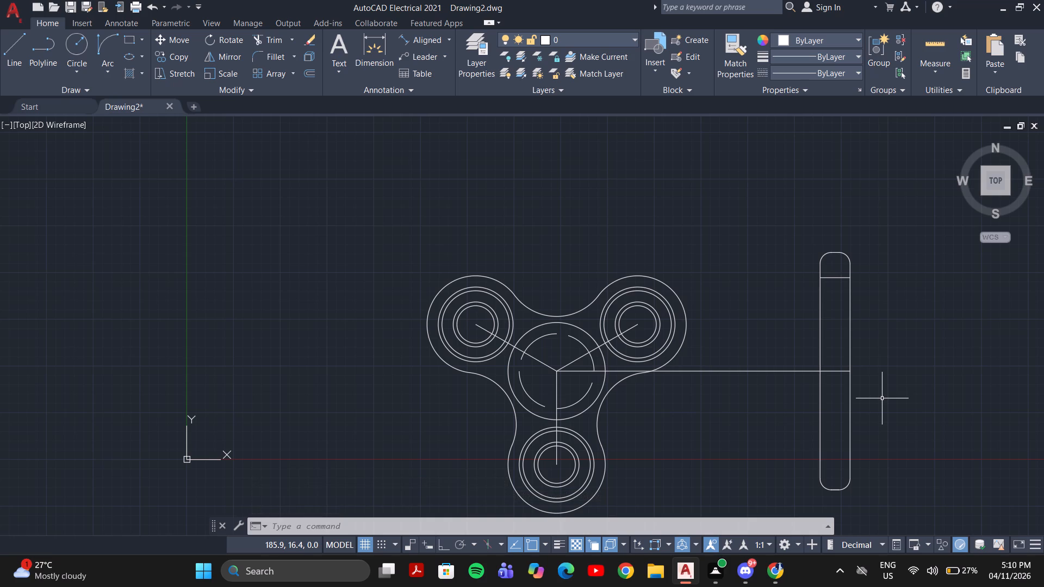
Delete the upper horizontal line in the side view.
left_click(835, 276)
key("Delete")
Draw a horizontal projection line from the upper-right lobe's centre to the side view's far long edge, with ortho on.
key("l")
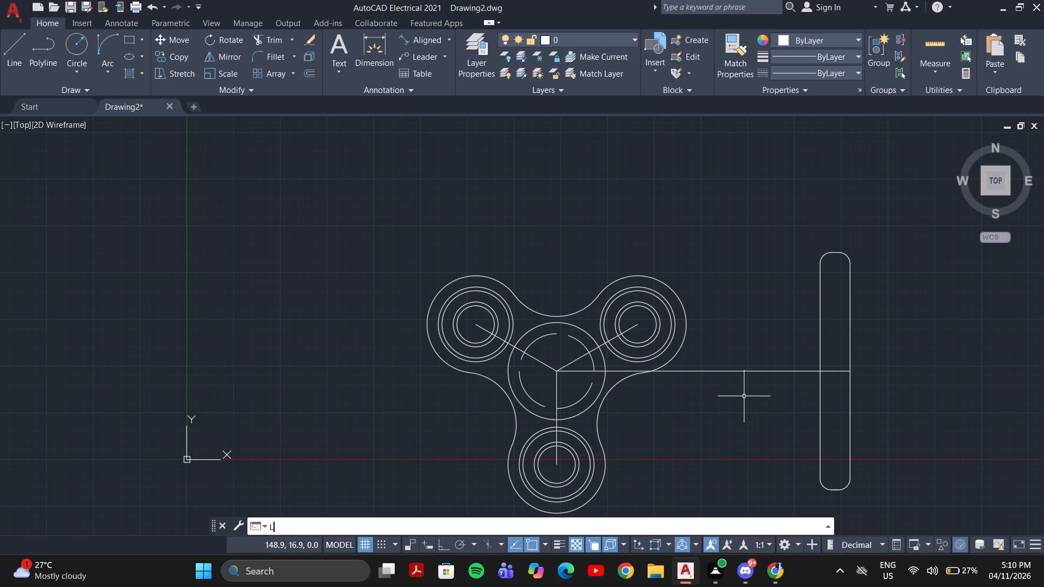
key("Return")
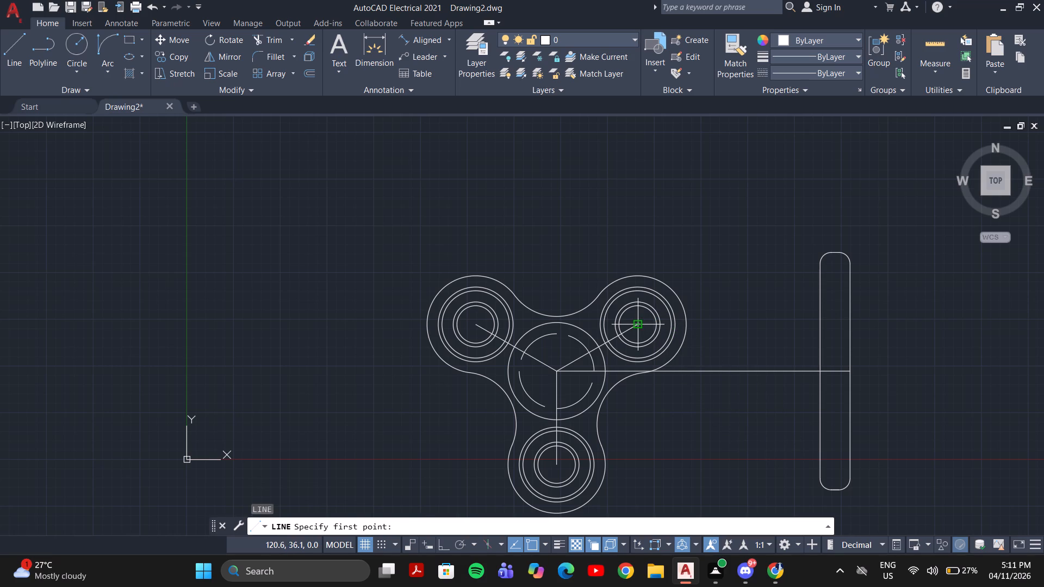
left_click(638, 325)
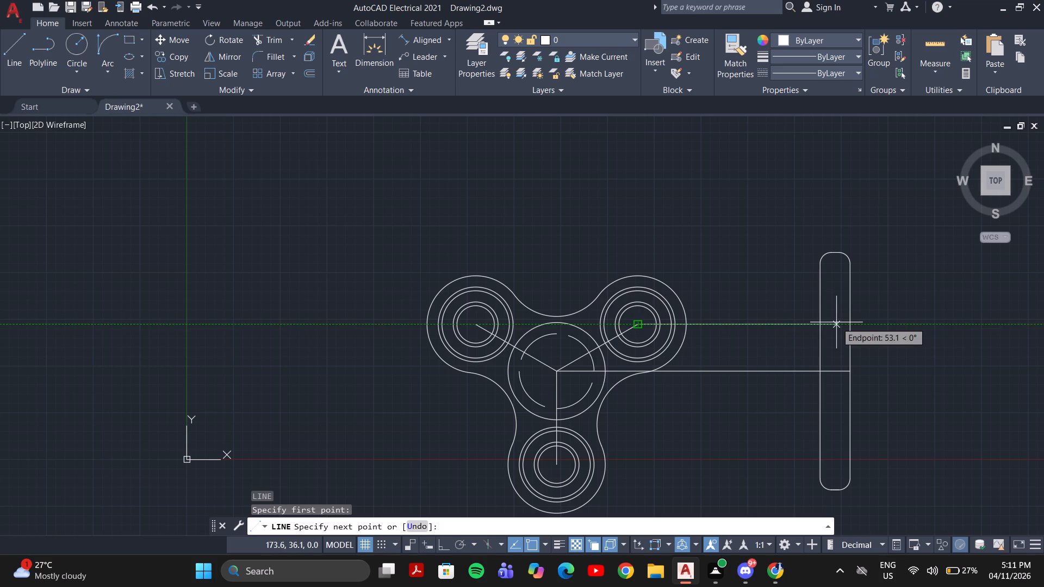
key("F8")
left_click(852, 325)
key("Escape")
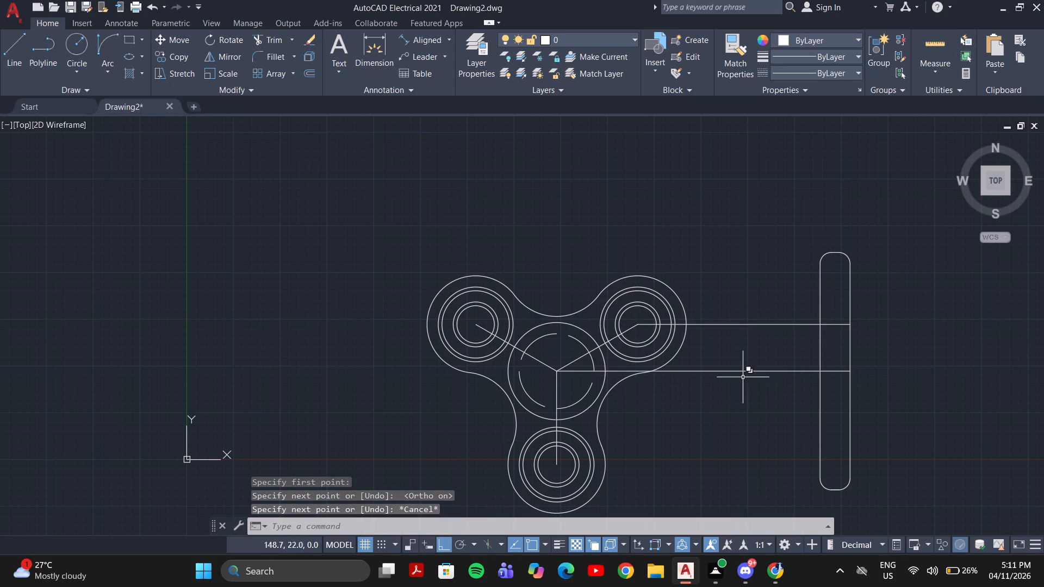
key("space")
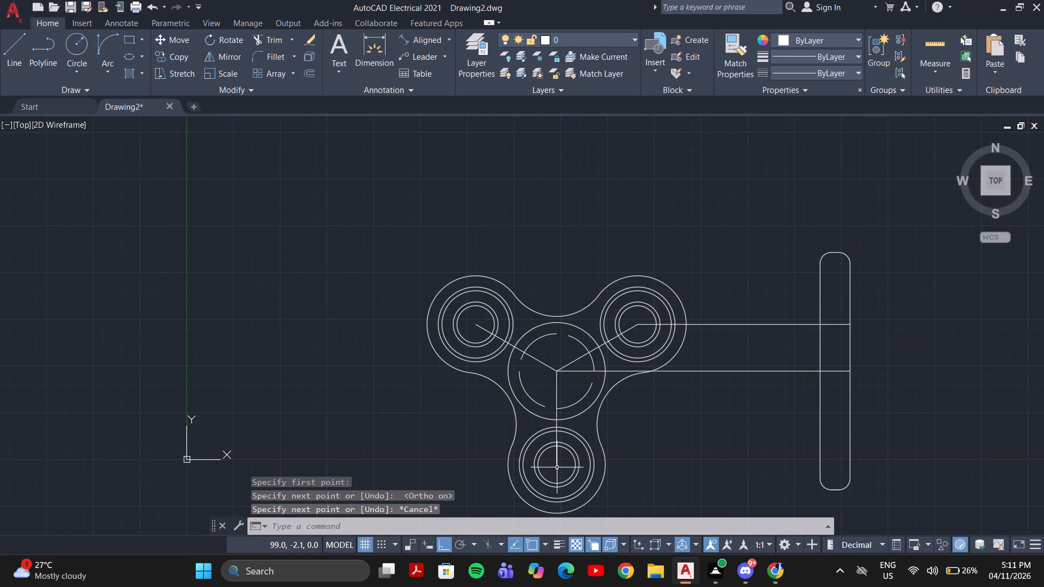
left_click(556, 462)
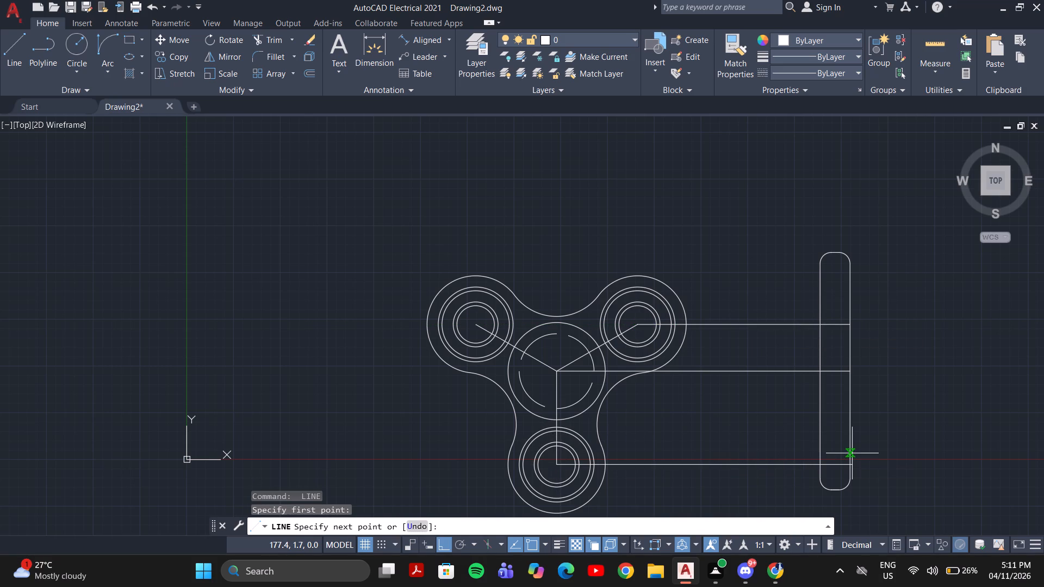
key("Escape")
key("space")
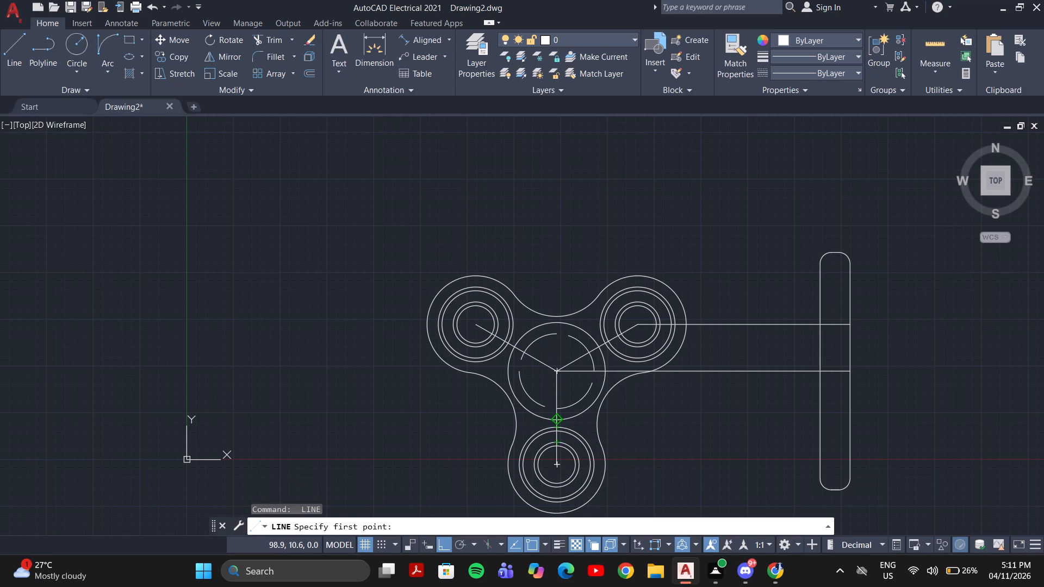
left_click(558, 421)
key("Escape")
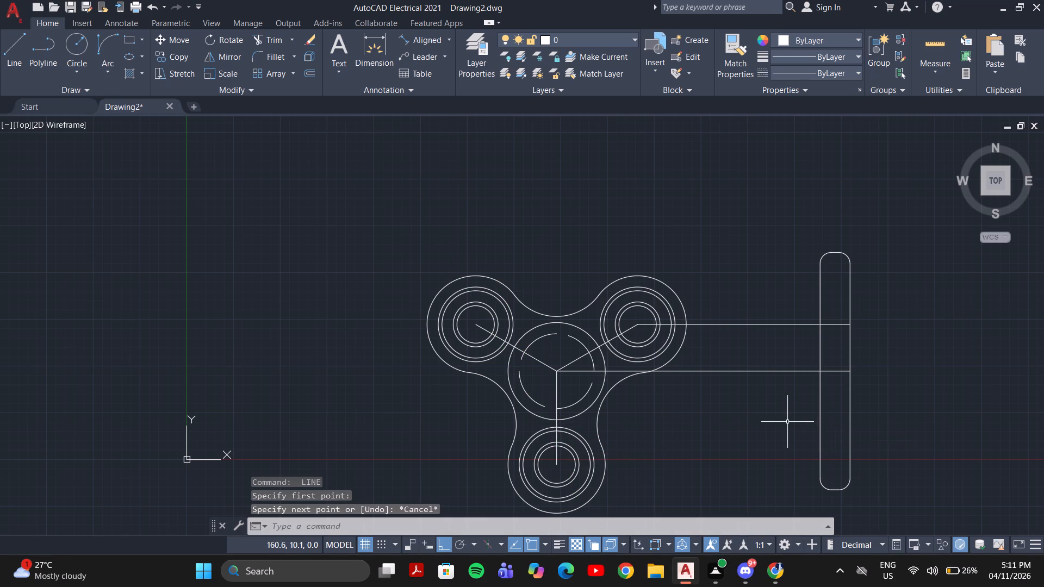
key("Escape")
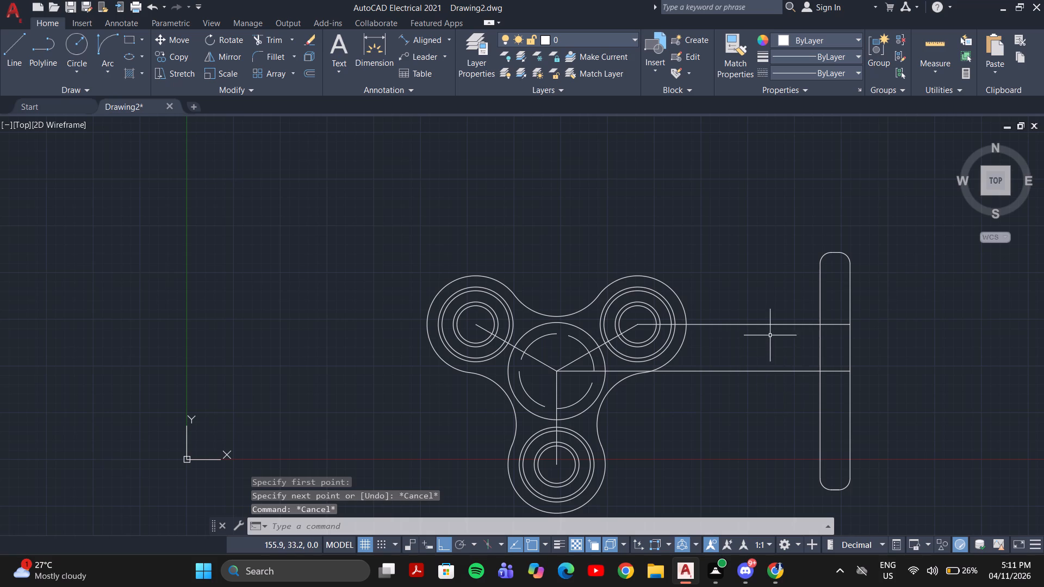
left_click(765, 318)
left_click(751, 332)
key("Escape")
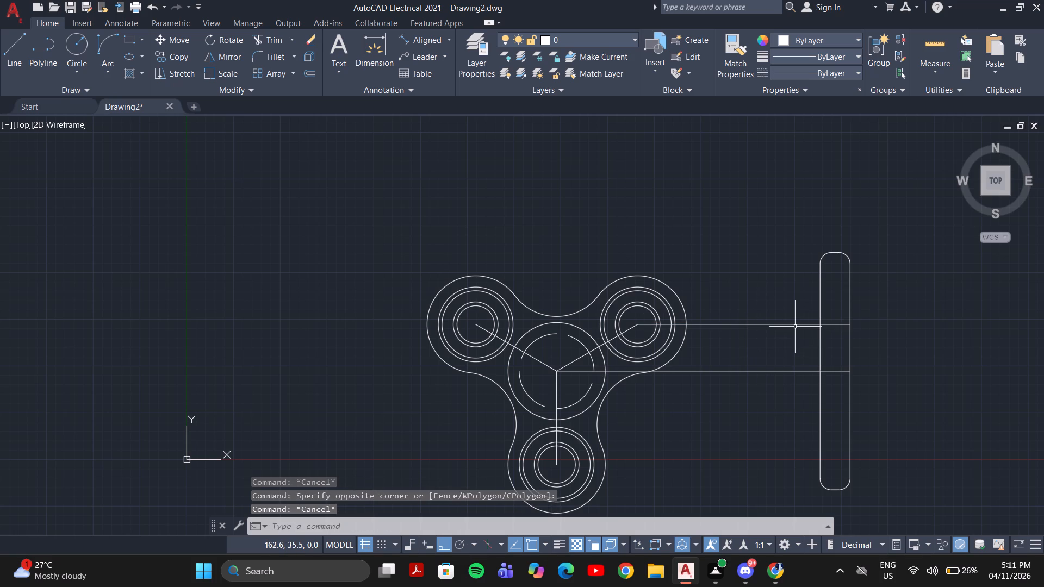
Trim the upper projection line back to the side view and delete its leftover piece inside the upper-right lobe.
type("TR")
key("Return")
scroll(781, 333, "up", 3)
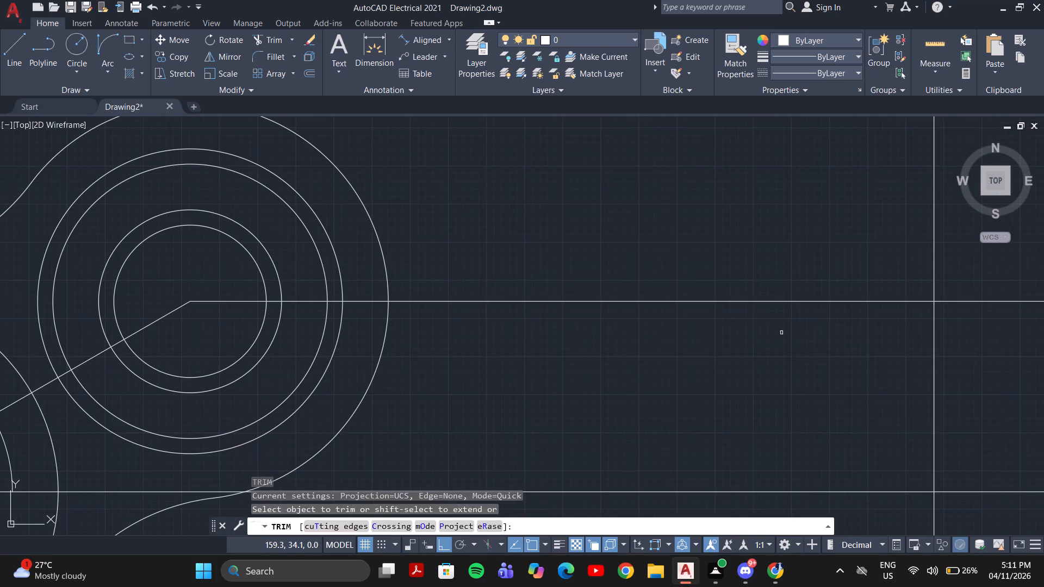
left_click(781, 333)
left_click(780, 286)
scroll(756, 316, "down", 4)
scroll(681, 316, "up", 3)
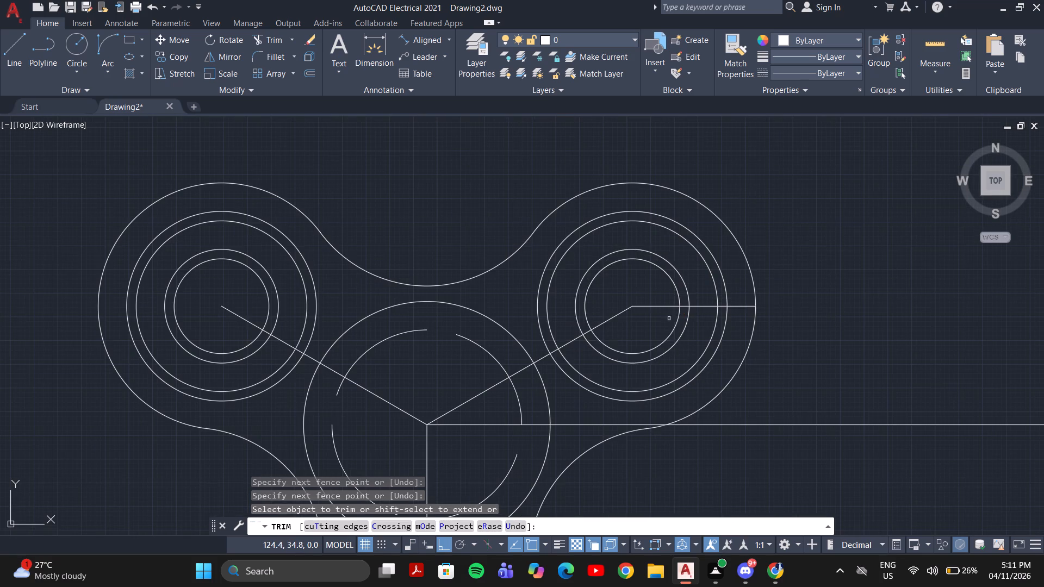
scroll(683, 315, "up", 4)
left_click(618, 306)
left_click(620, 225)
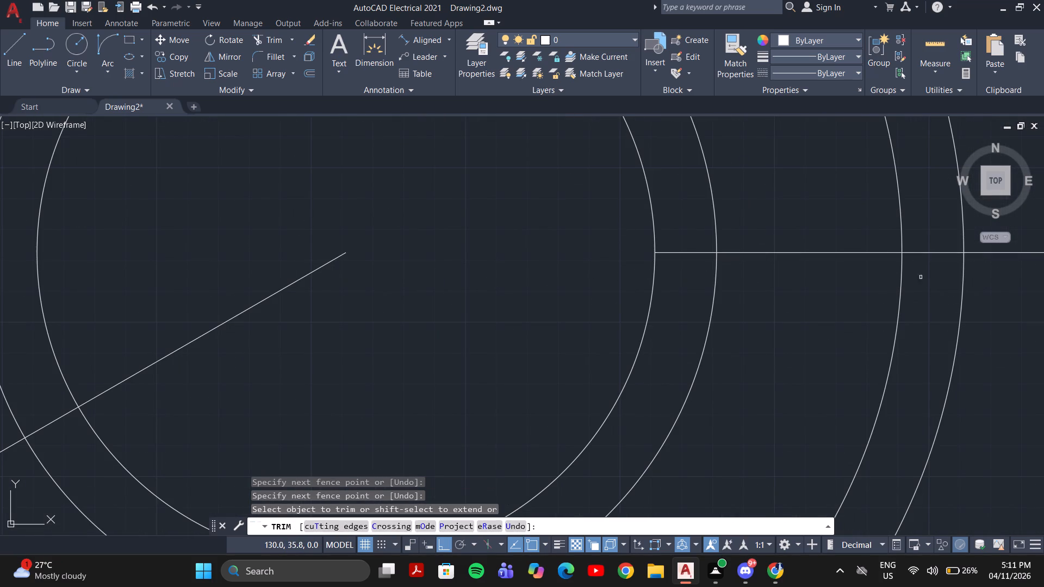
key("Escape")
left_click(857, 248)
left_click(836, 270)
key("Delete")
Draw a vertical line along the side view's right edge from the top fillet's lower end to the middle line.
scroll(836, 270, "down", 1)
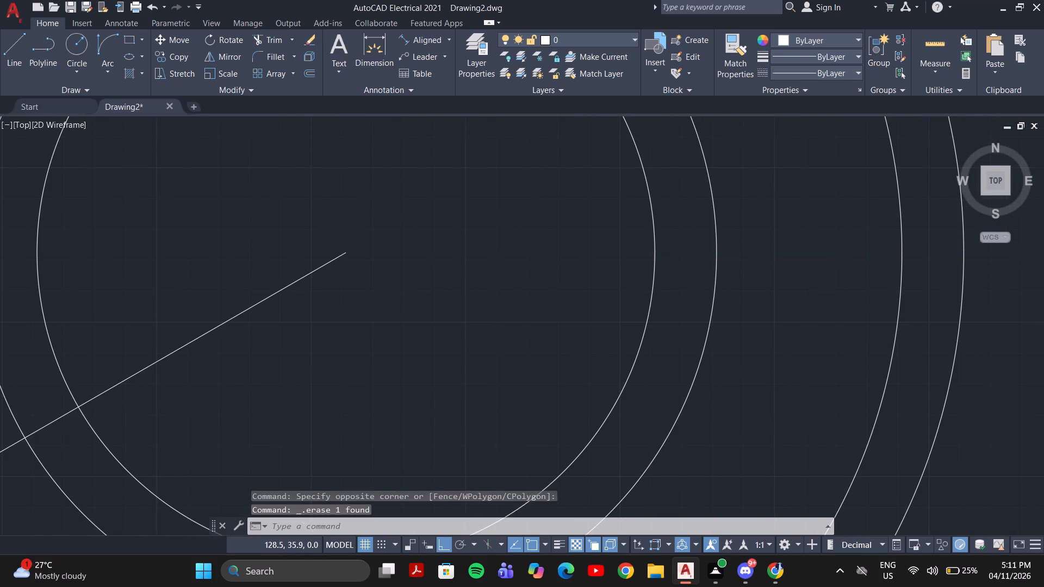
scroll(836, 270, "down", 3)
middle_click_drag(877, 266, 730, 266)
scroll(814, 264, "down", 3)
middle_click_drag(855, 267, 814, 273)
scroll(819, 273, "up", 1)
scroll(861, 302, "up", 1)
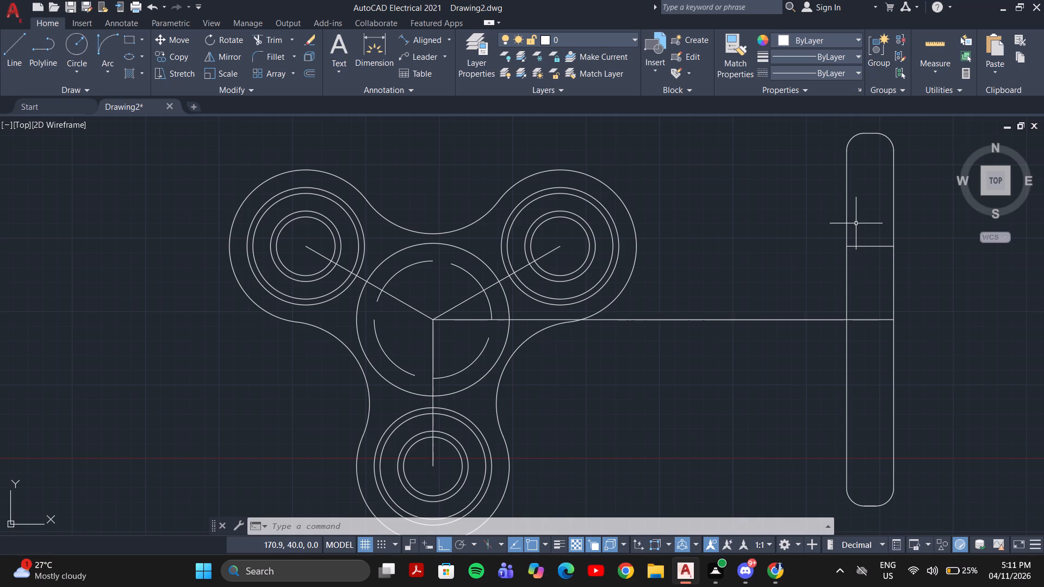
key("l")
key("Return")
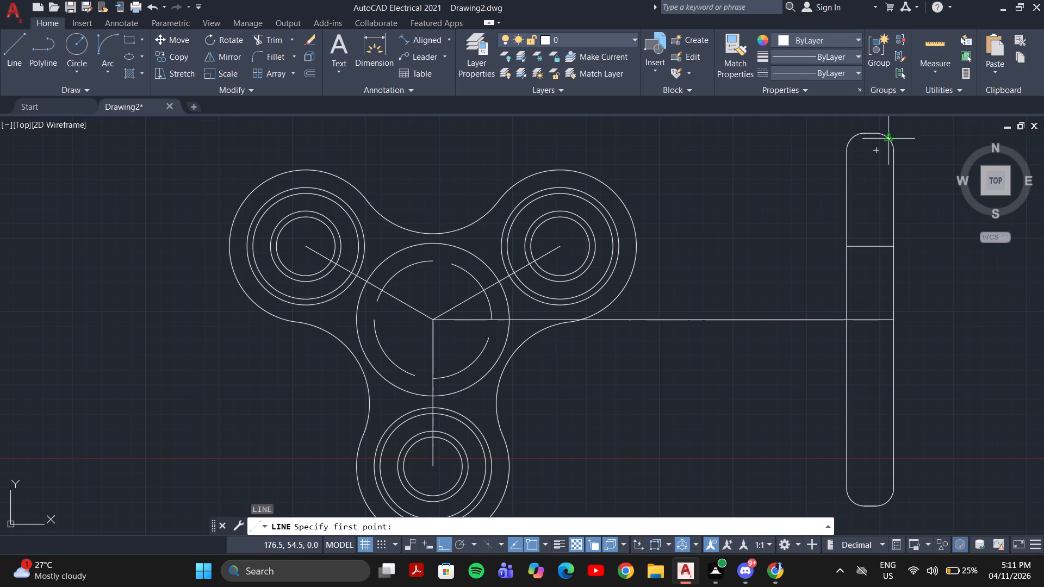
left_click(894, 151)
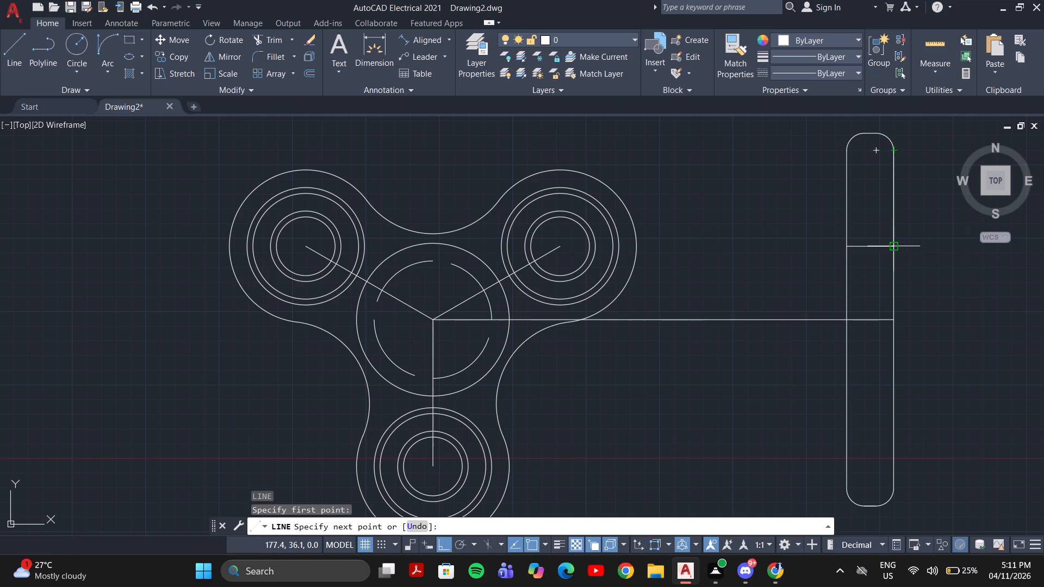
left_click(893, 318)
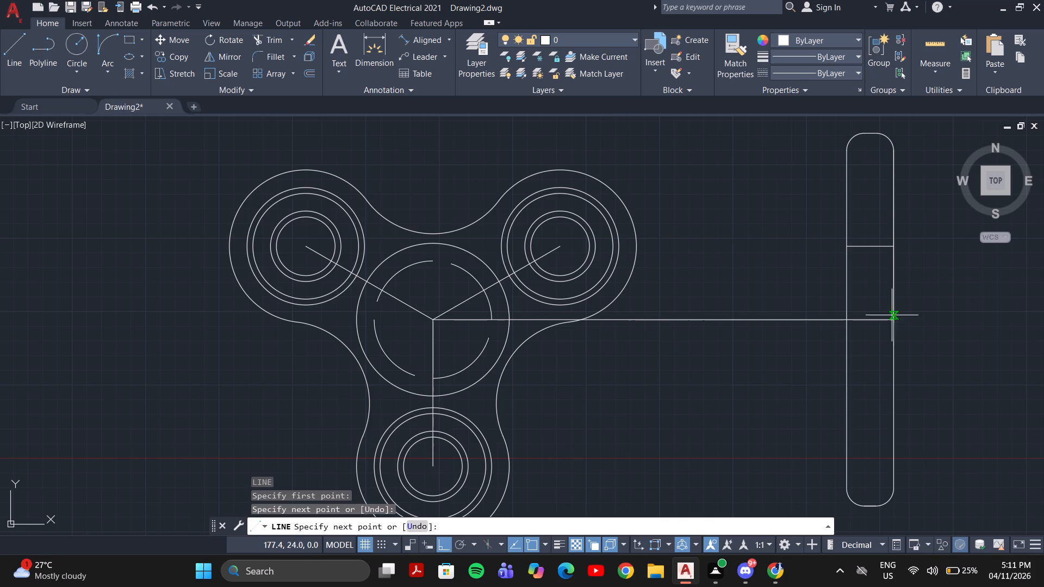
key("Escape")
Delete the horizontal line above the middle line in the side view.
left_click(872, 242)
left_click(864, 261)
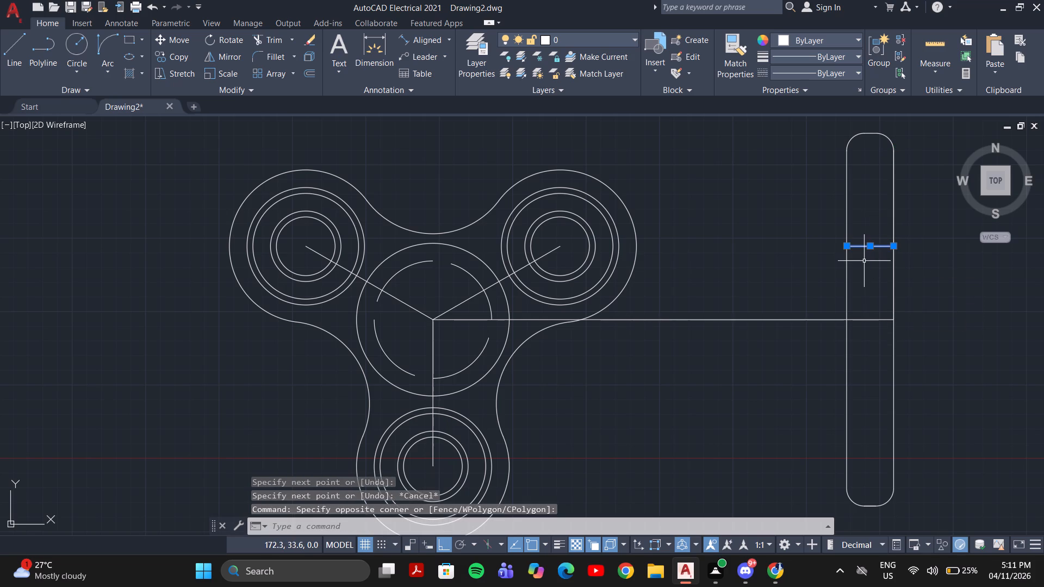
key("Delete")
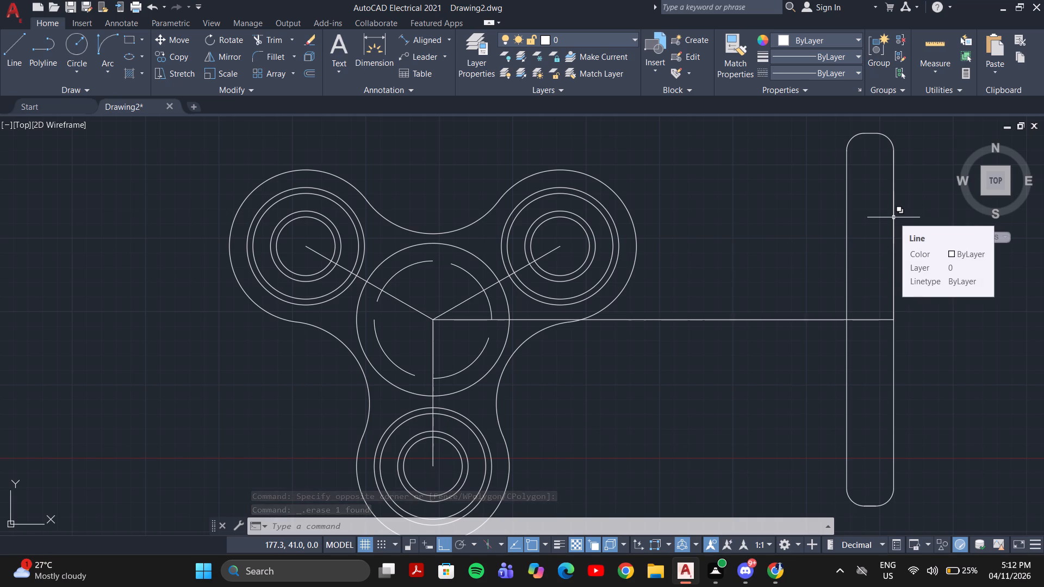
Draw a horizontal line across the side view from the midpoint of its right edge's upper segment to the opposite edge.
left_click(894, 213)
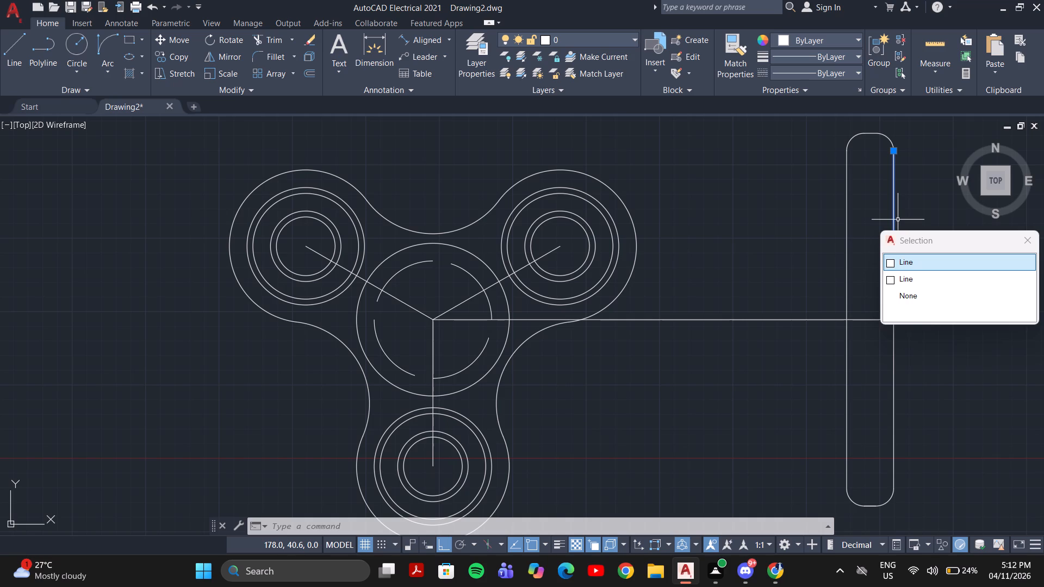
key("Escape")
left_click(894, 215)
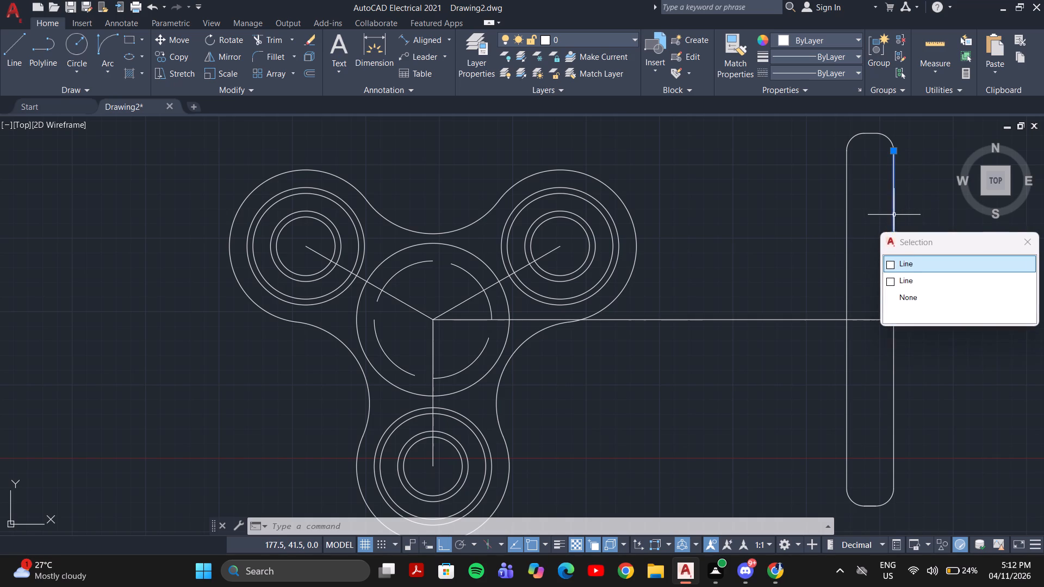
key("Escape")
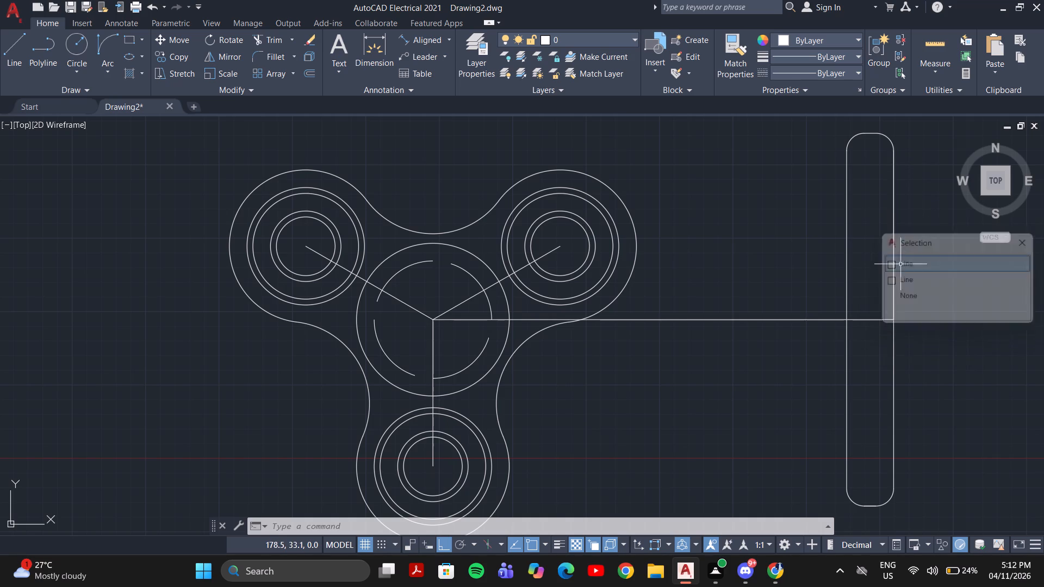
left_click(896, 218)
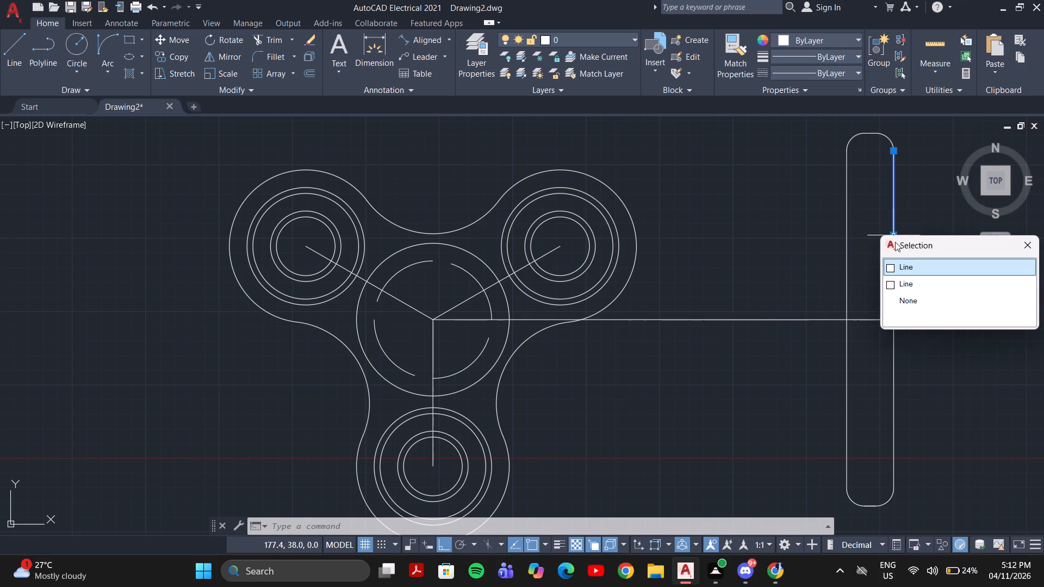
left_click(891, 264)
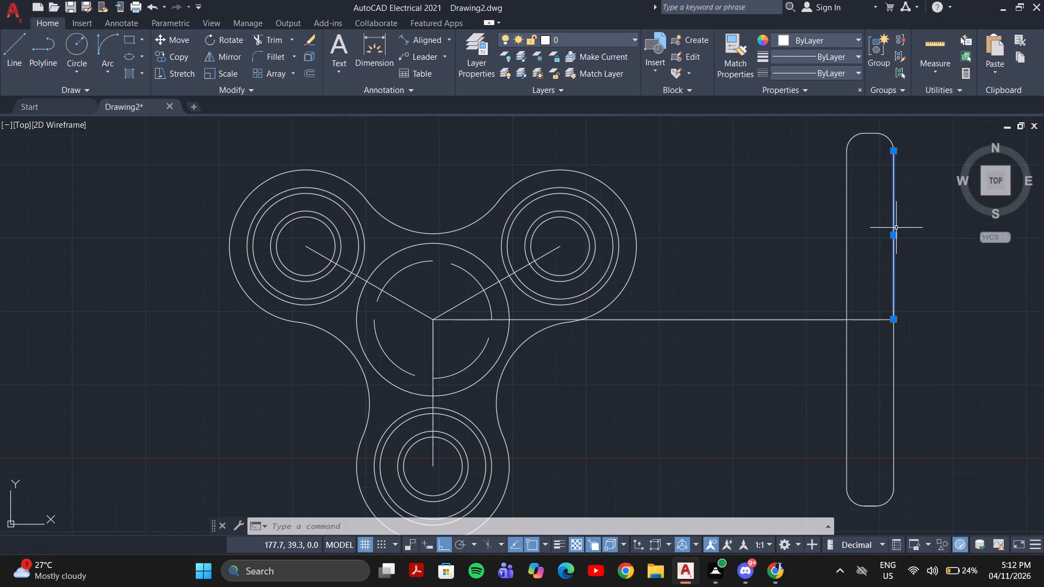
key("l")
key("Return")
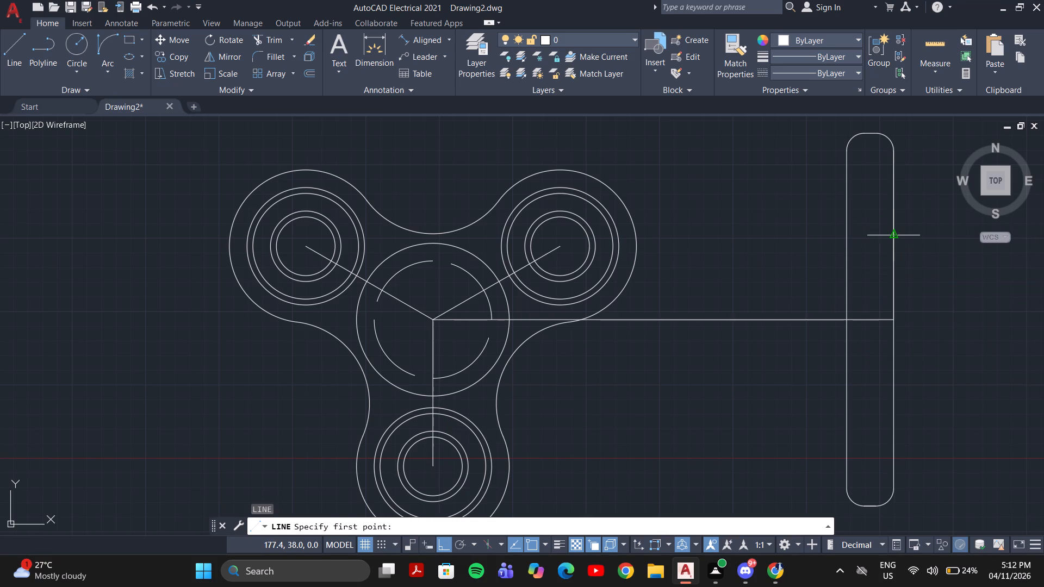
left_click(892, 236)
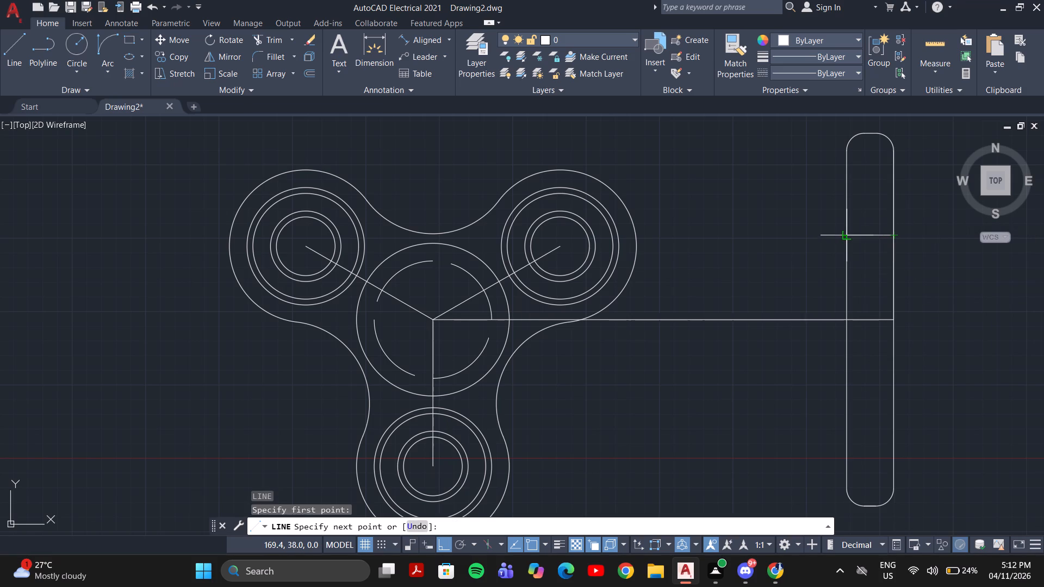
left_click(849, 237)
key("Escape")
Copy the new horizontal line straight down along the side view's right edge, about 7 mm below it.
left_click(862, 236)
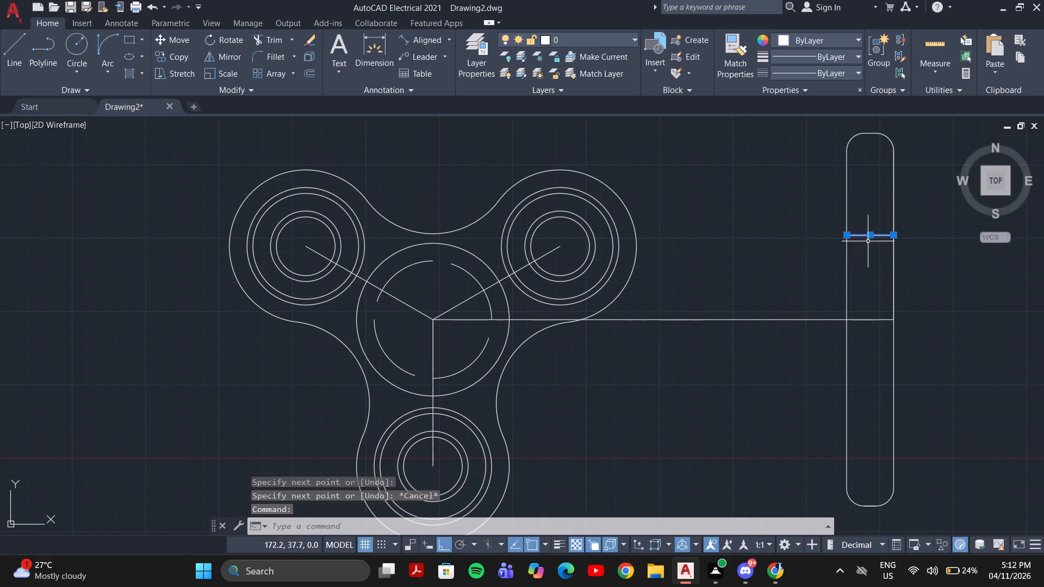
key("c")
key("o")
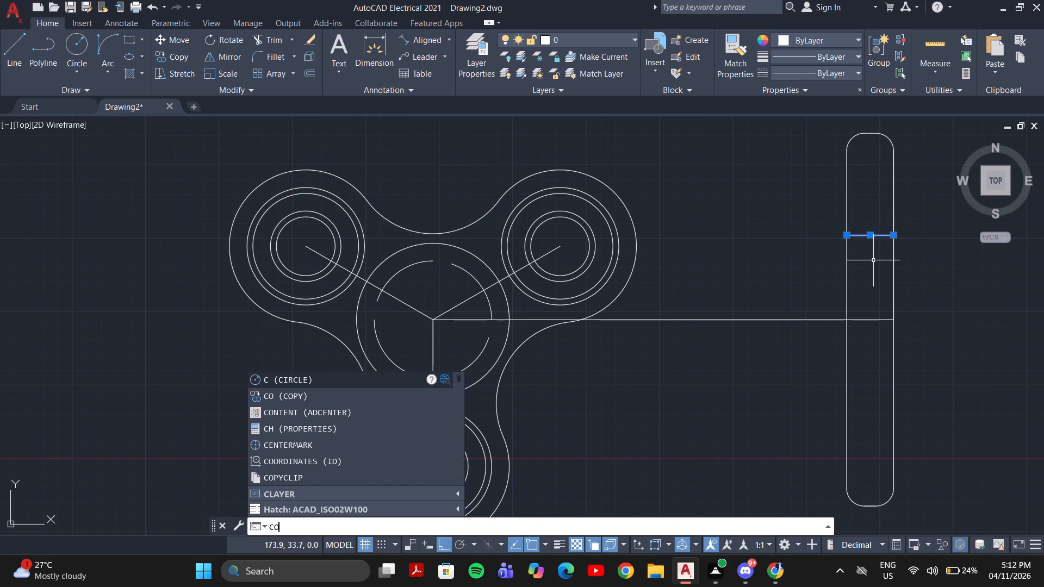
key("Return")
left_click(893, 235)
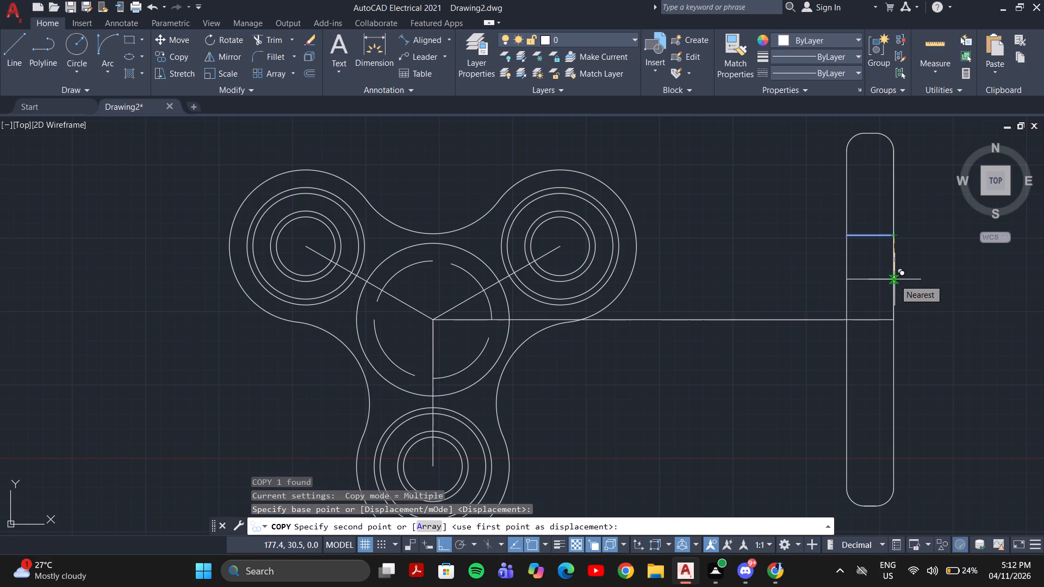
left_click(894, 274)
key("Escape")
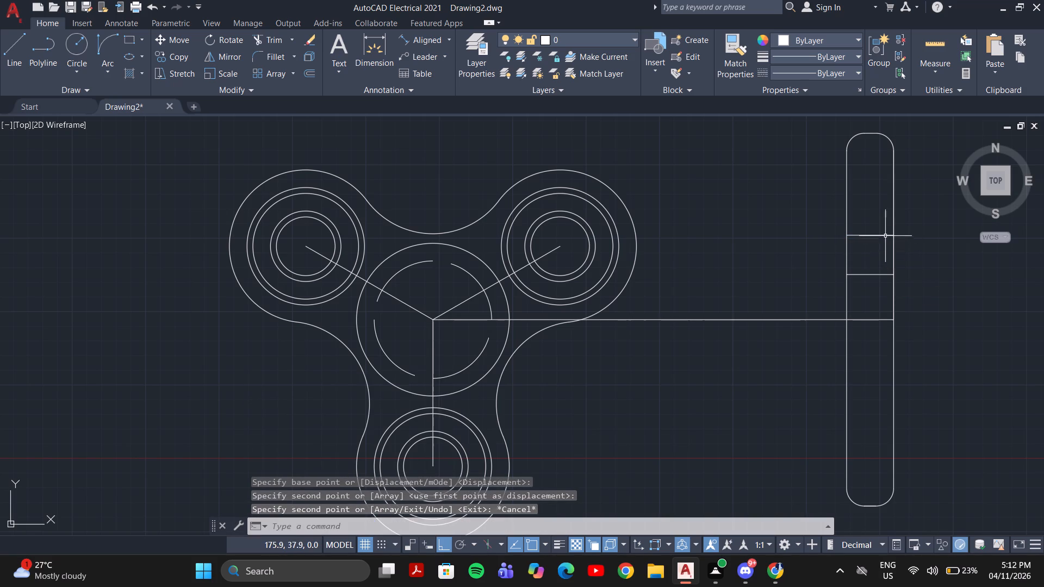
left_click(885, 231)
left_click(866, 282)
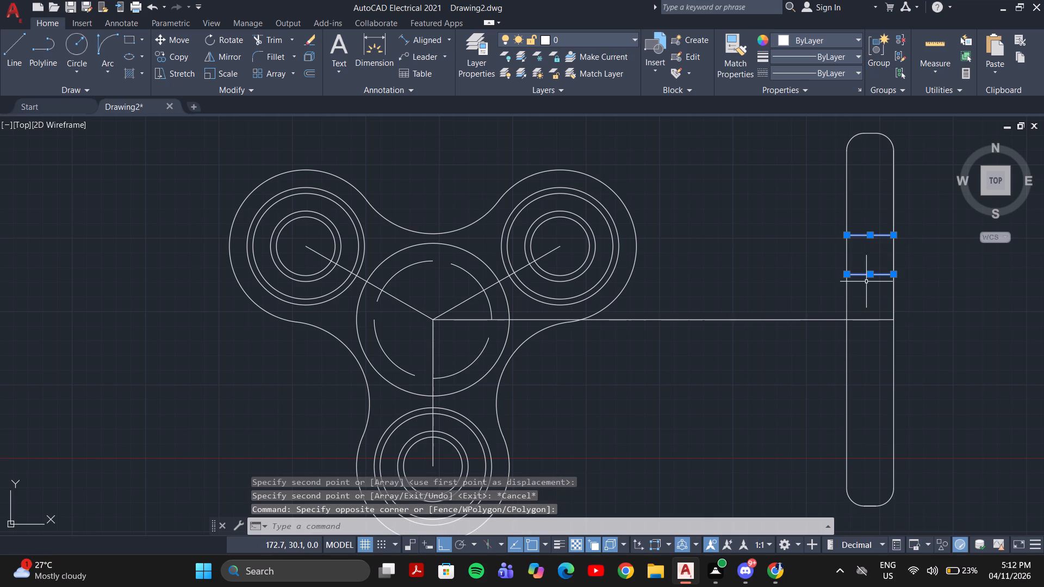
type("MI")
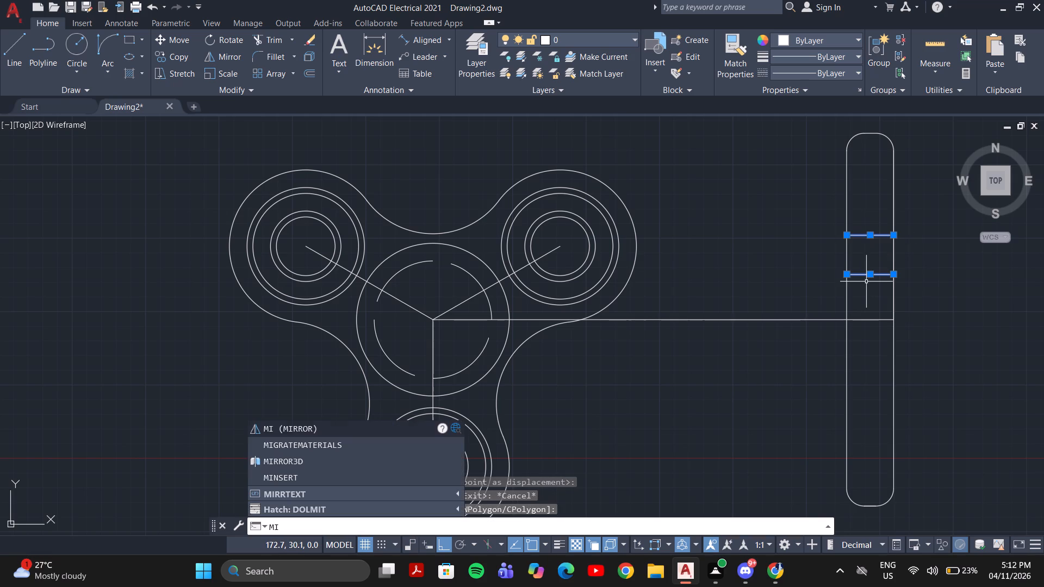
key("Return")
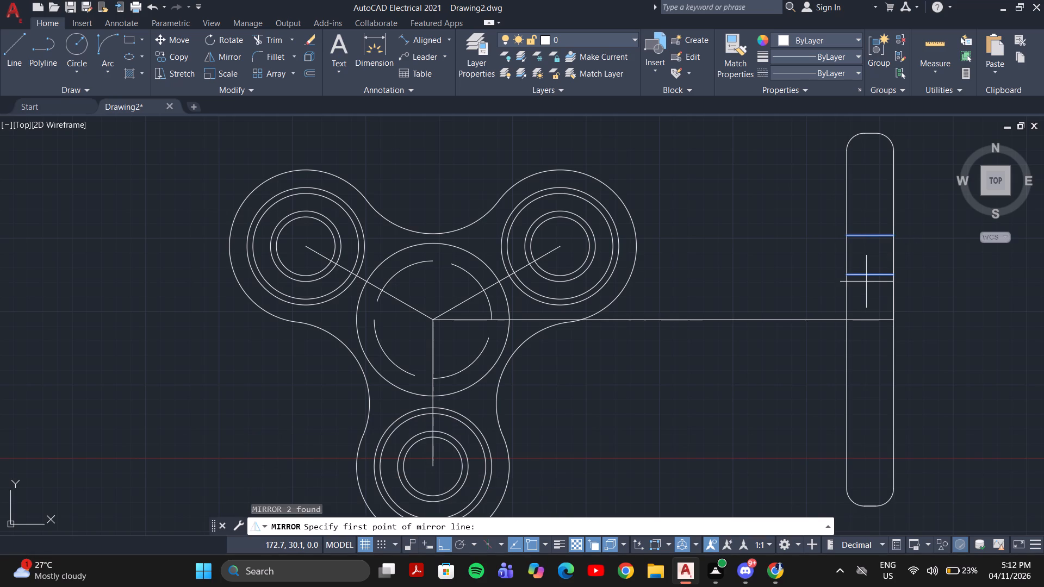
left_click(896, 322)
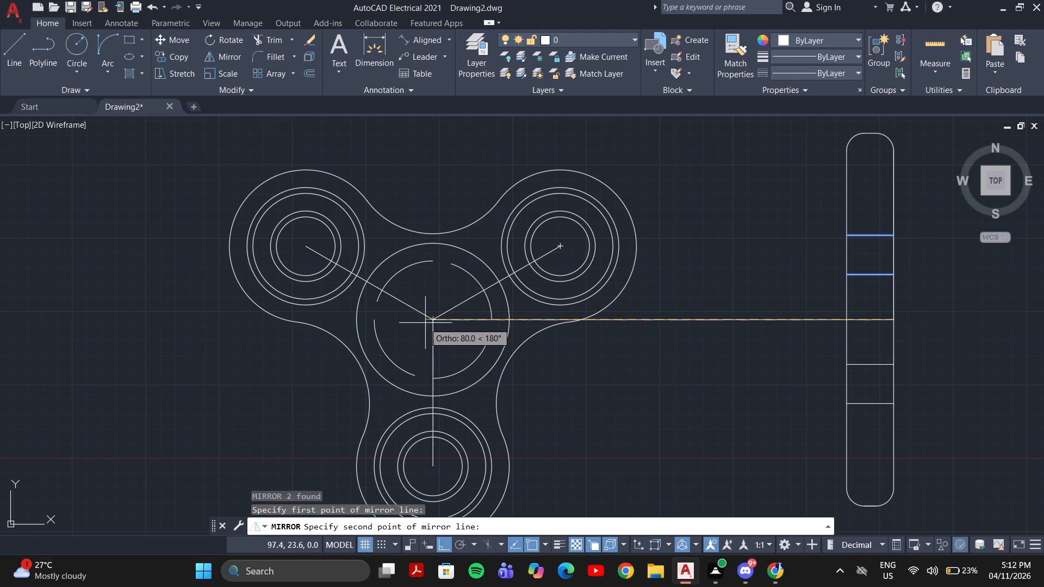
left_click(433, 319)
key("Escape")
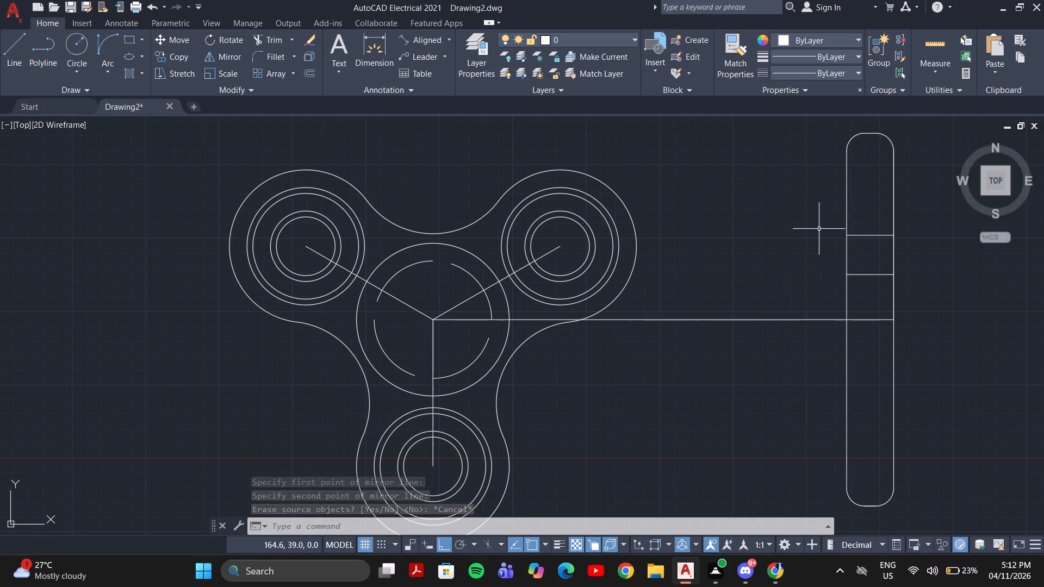
Mirror the two upper horizontal lines of the side view about the middle line, keeping the source lines.
left_click(868, 222)
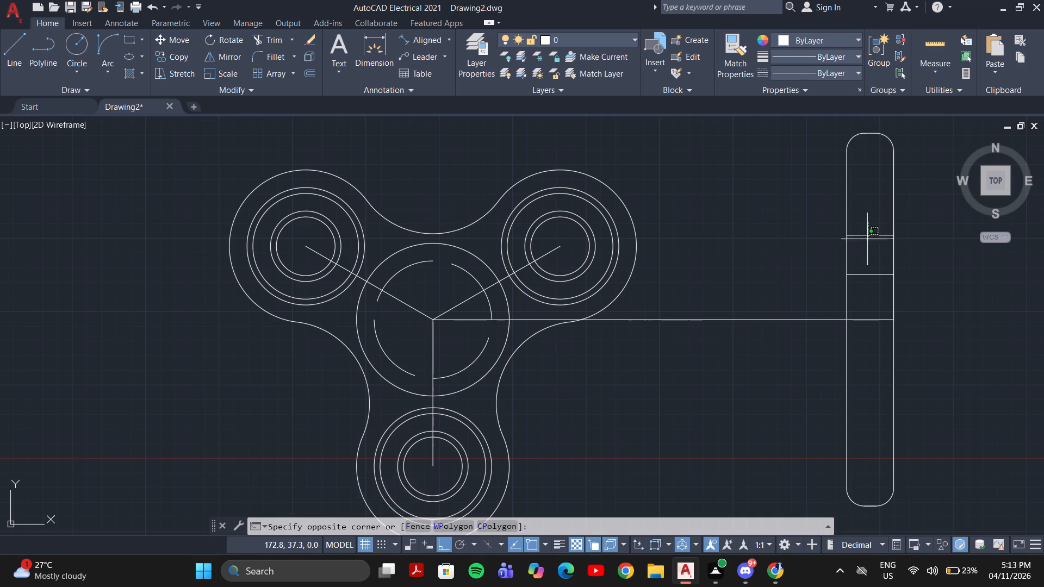
left_click(857, 276)
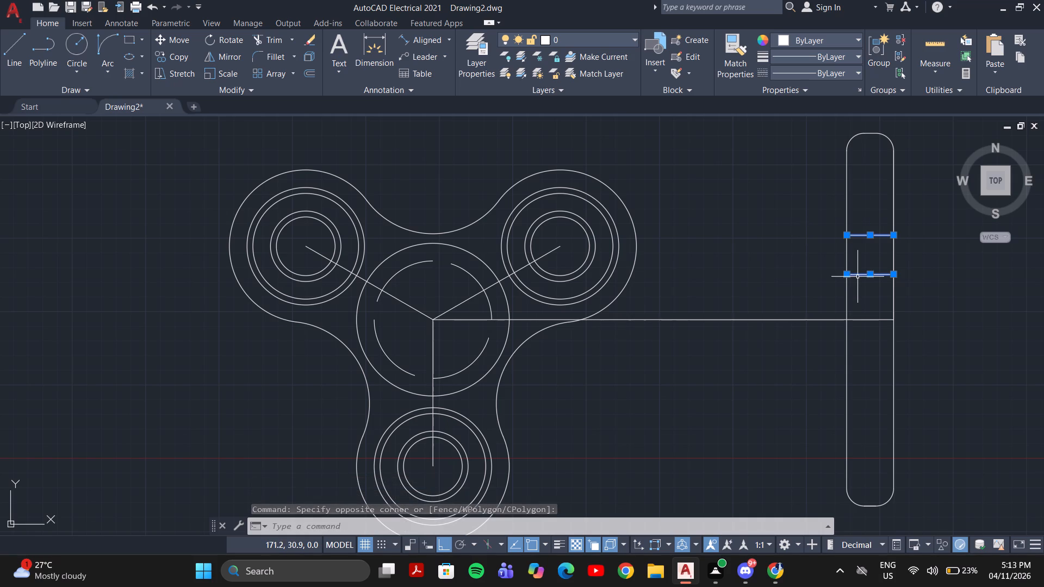
type("MI")
key("Return")
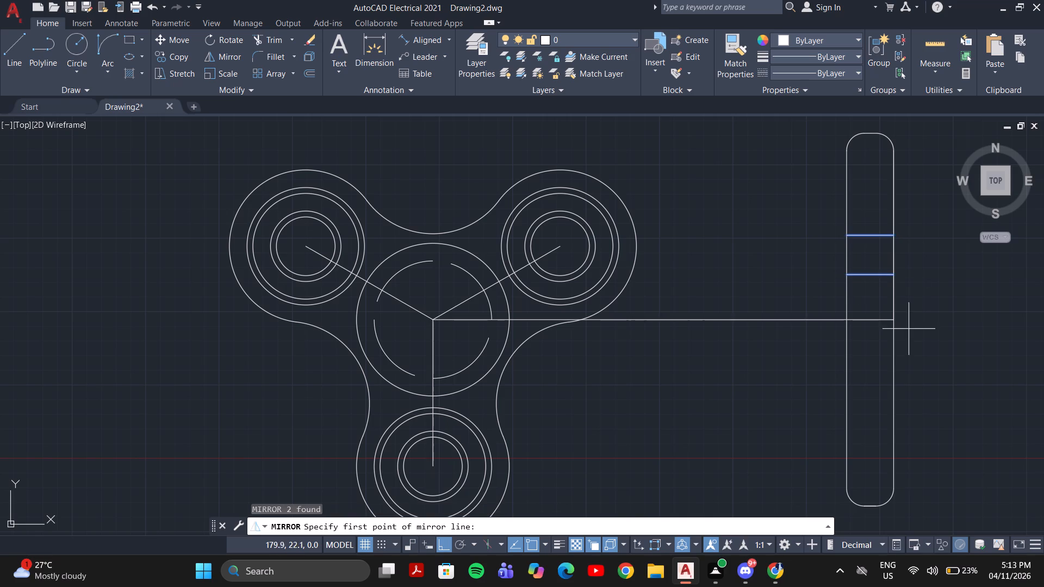
left_click(896, 320)
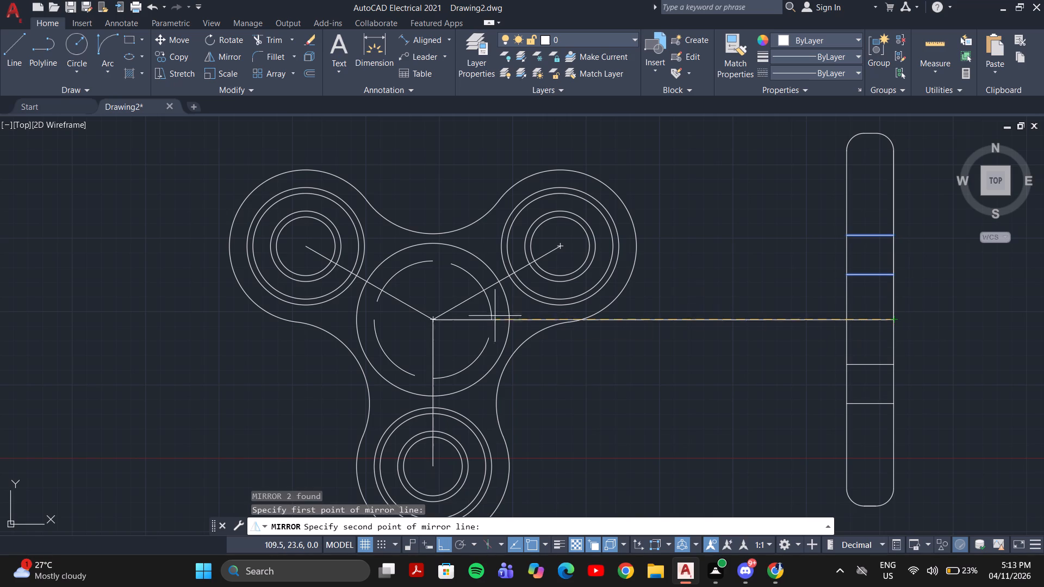
left_click(433, 319)
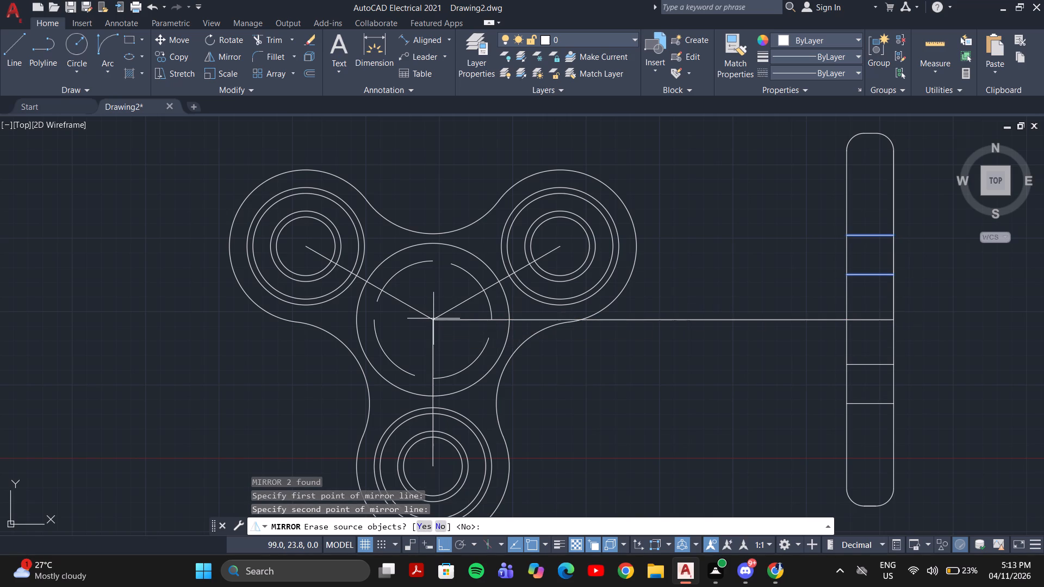
key("Return")
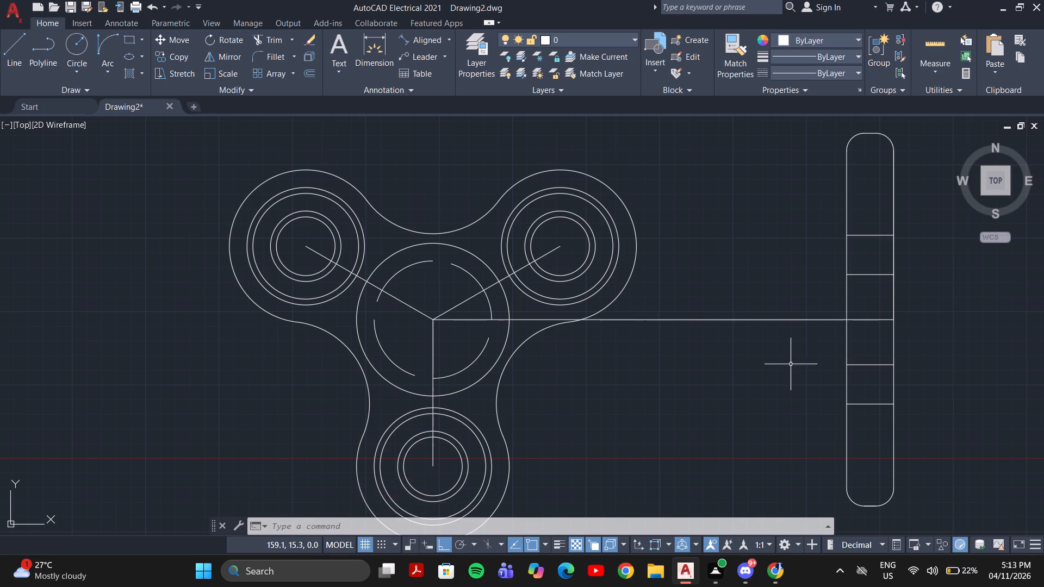
Delete the middle projection line between the views and its short piece inside the side view.
scroll(799, 355, "down", 1)
left_click(778, 331)
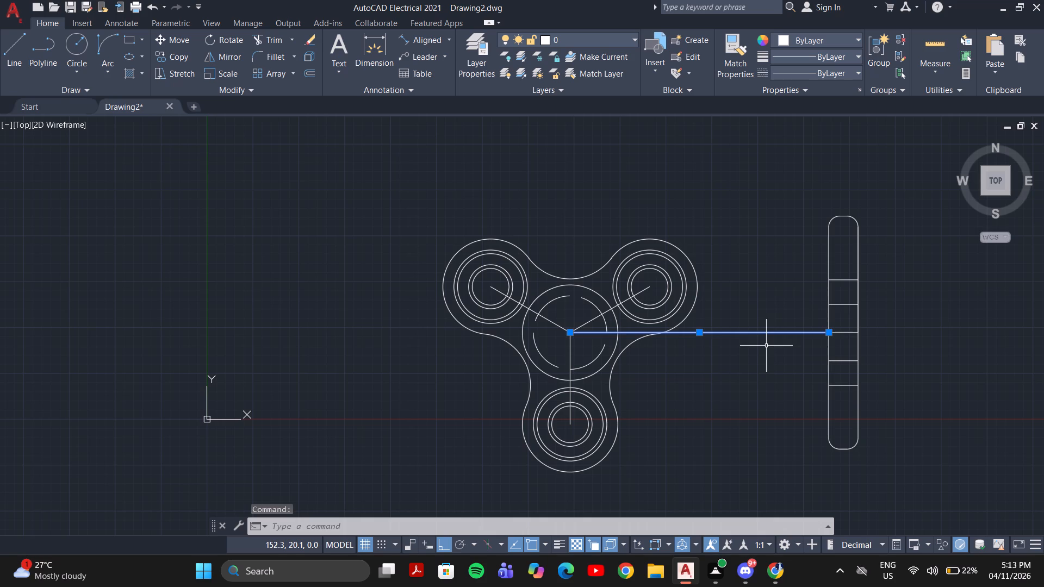
key("Delete")
left_click(841, 340)
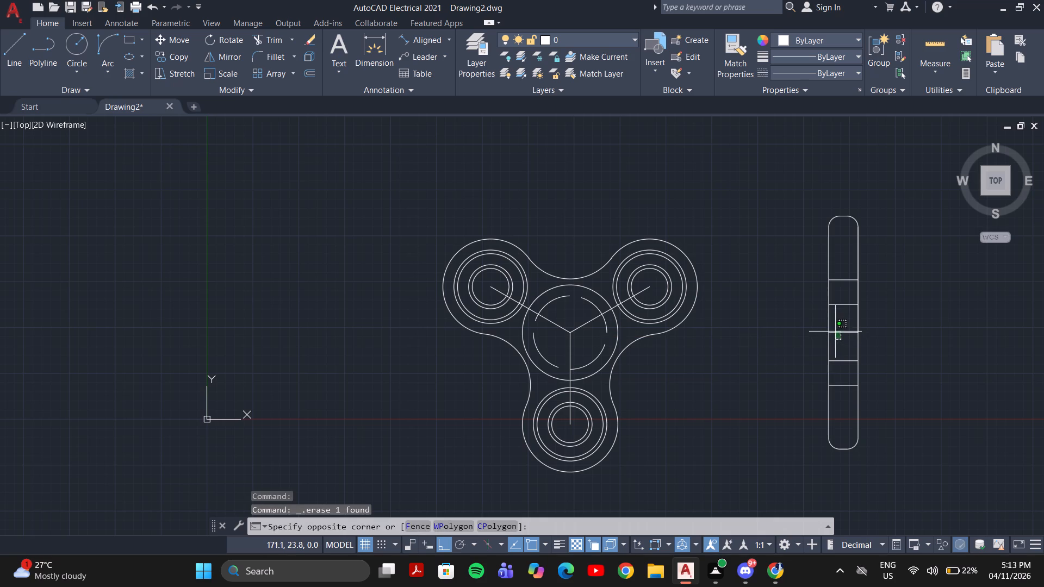
left_click(835, 332)
key("Delete")
Draw connected lines from the middle of the side view's right edge: 1 mm outward, about 17 mm up, and back across the edge.
middle_click_drag(888, 338, 871, 345)
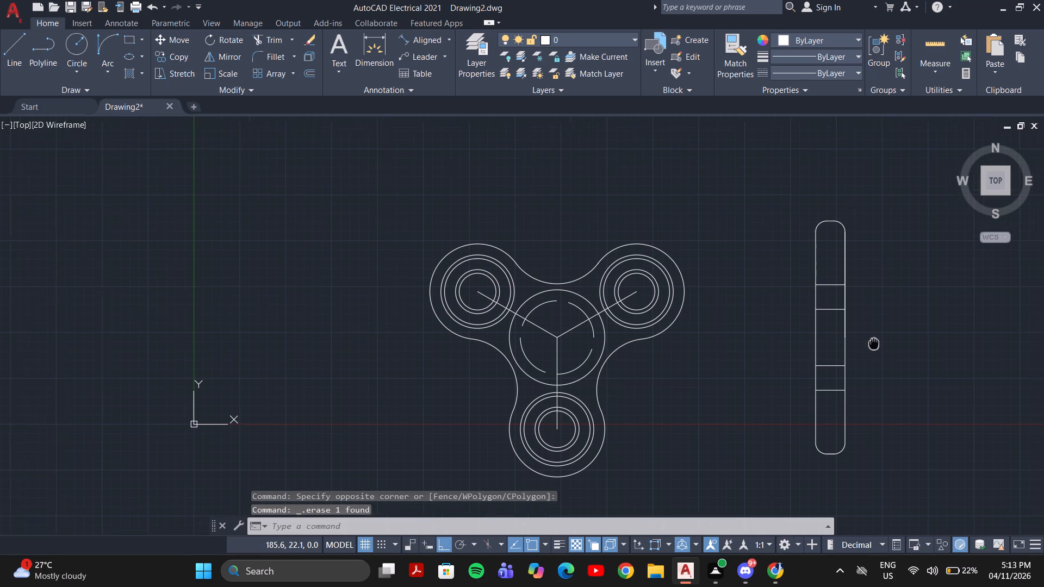
middle_click_drag(871, 345, 862, 348)
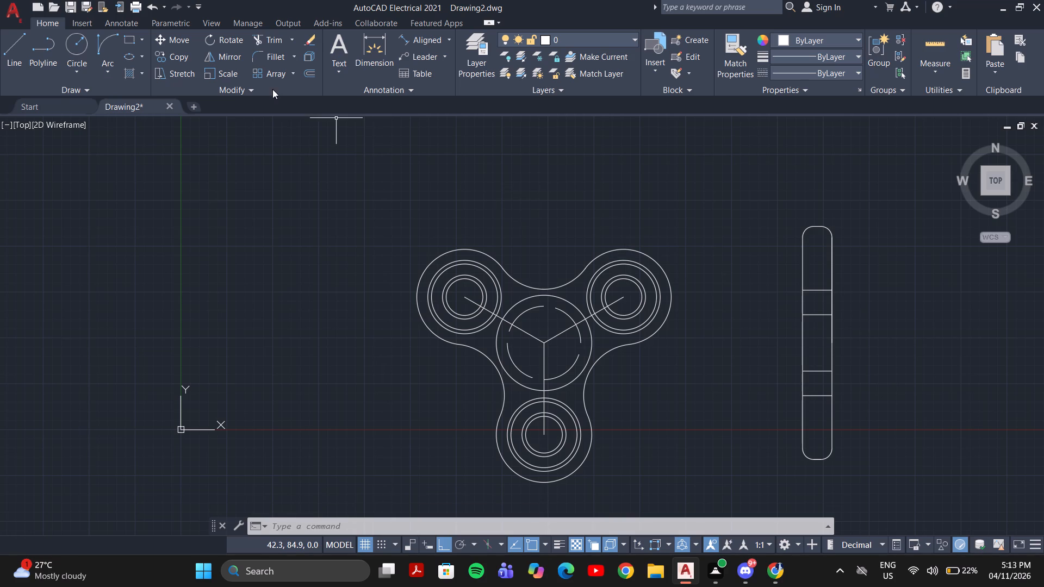
left_click(5, 54)
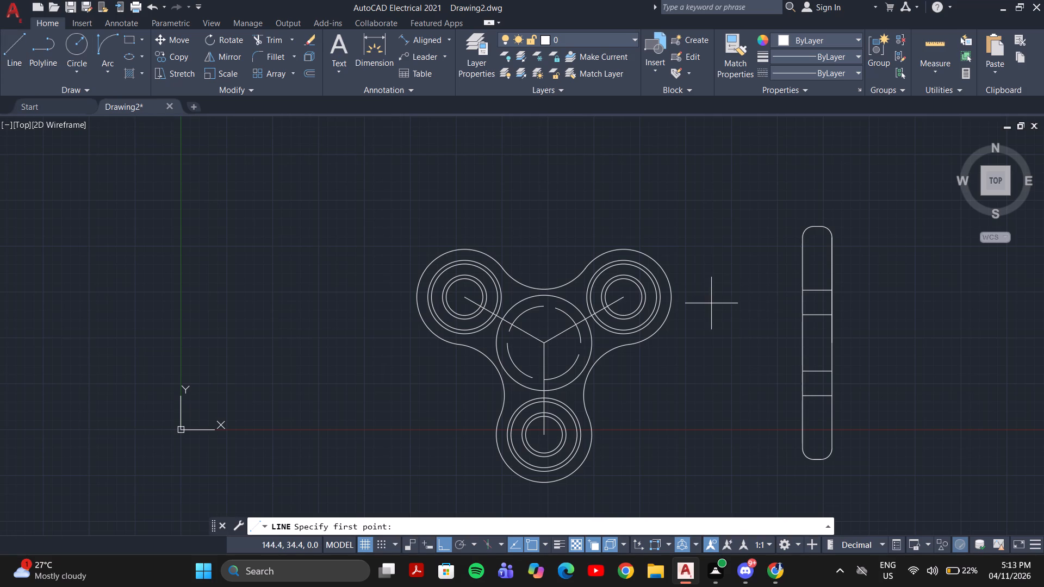
left_click(833, 344)
key("1")
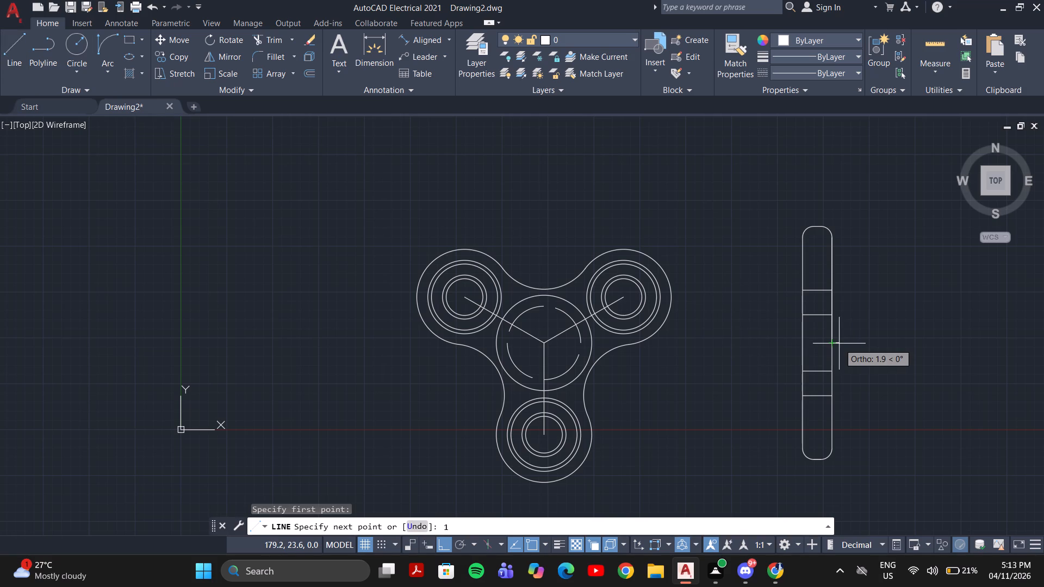
key("Return")
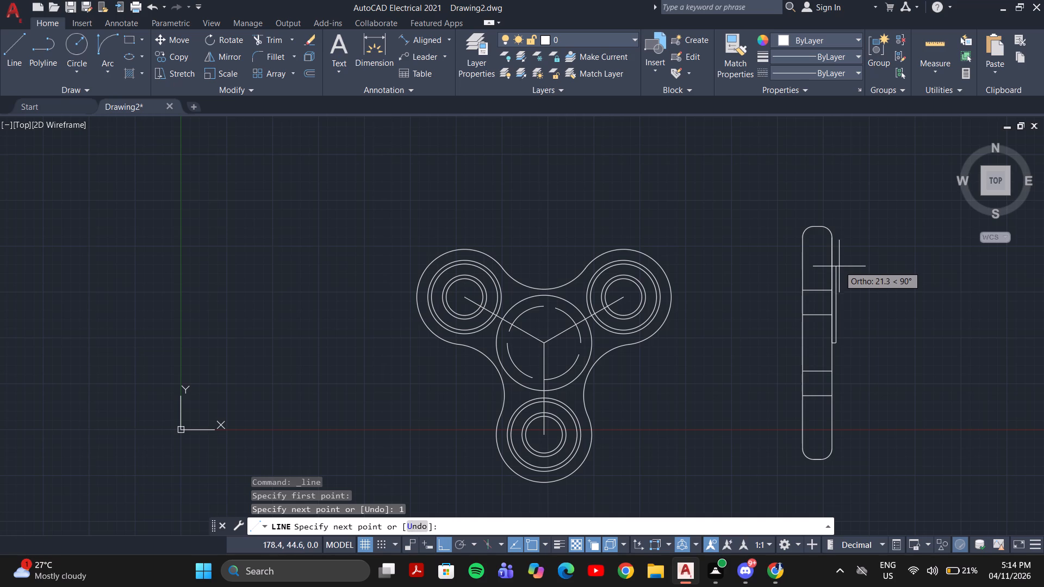
left_click(838, 282)
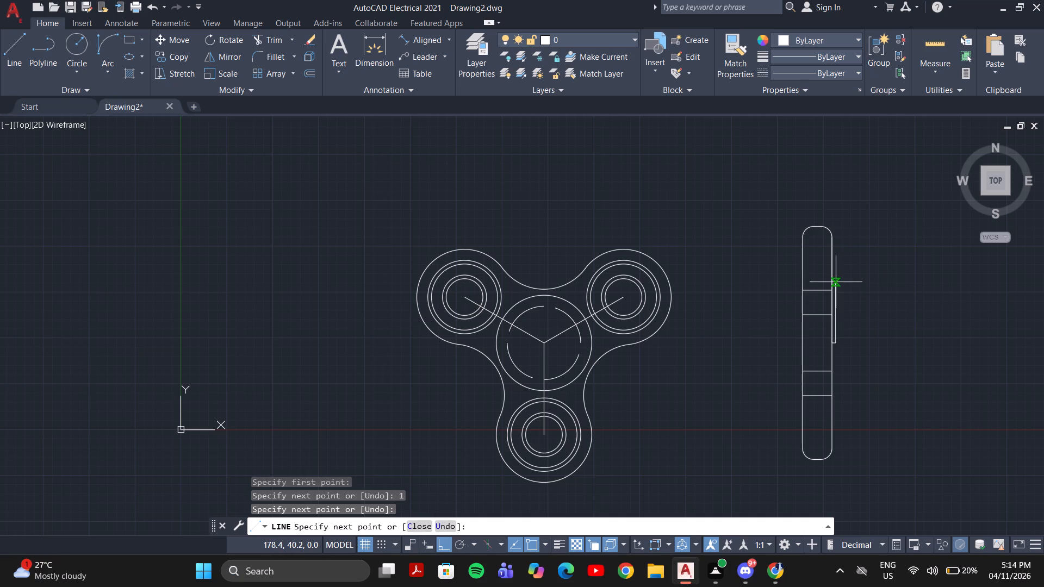
left_click(817, 285)
key("Escape")
Trim the part of the raised profile's top line that extends inside the side view.
scroll(817, 285, "up", 3)
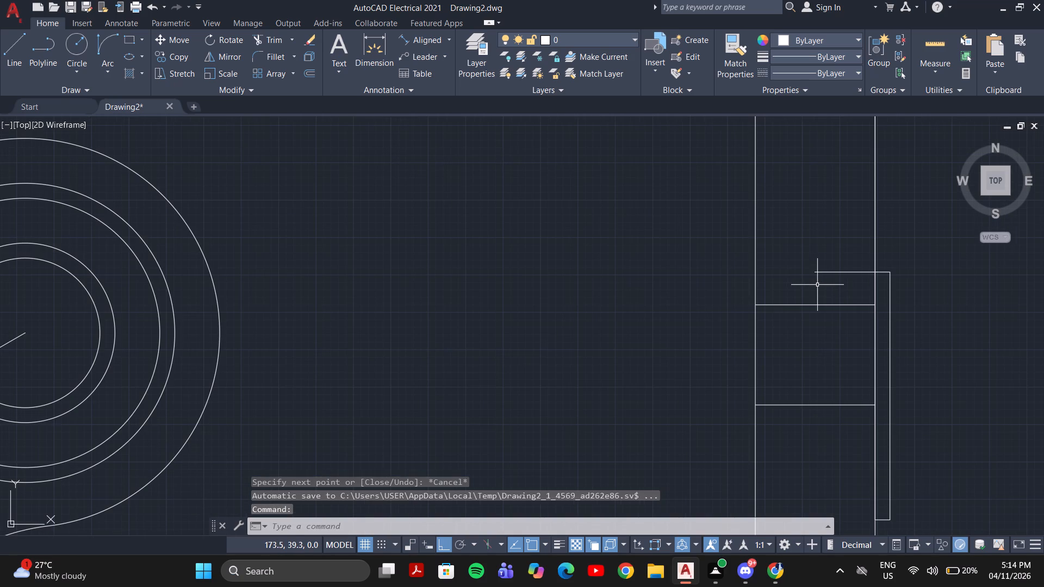
type("TRR")
key("Return")
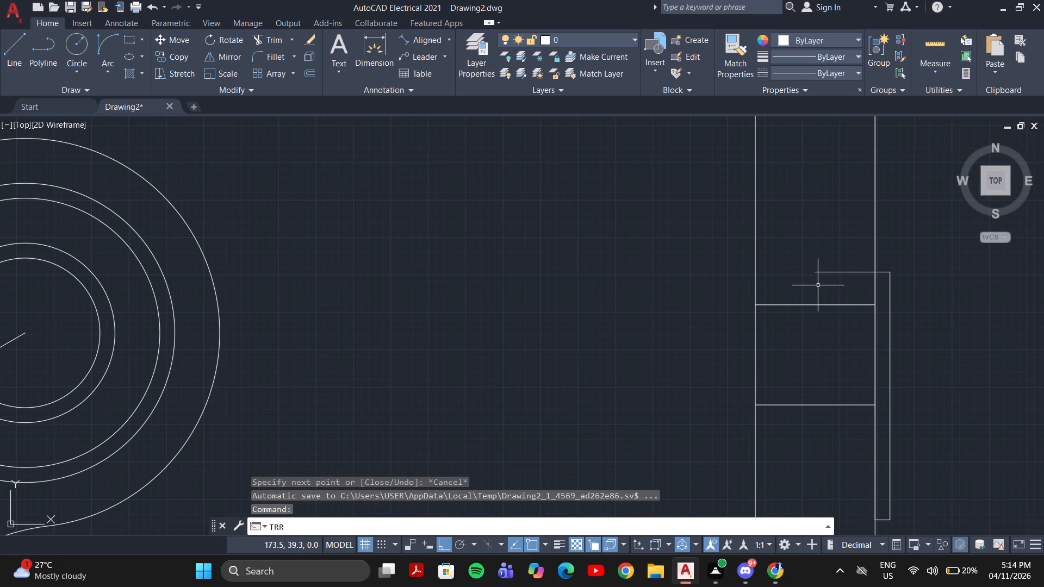
left_click(822, 284)
key("Escape")
type("TR")
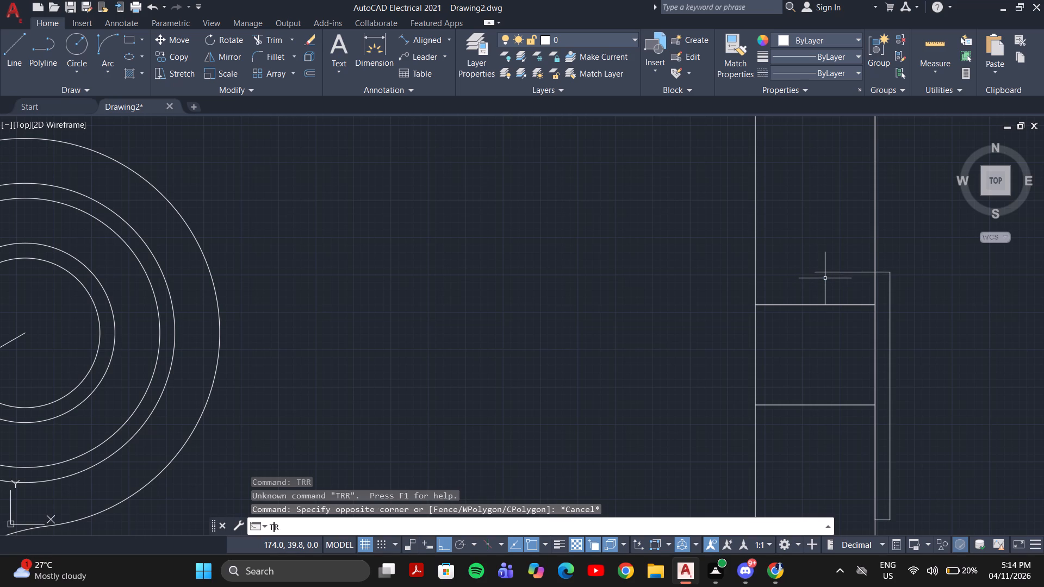
key("Return")
left_click(839, 252)
left_click(836, 276)
scroll(836, 278, "down", 4)
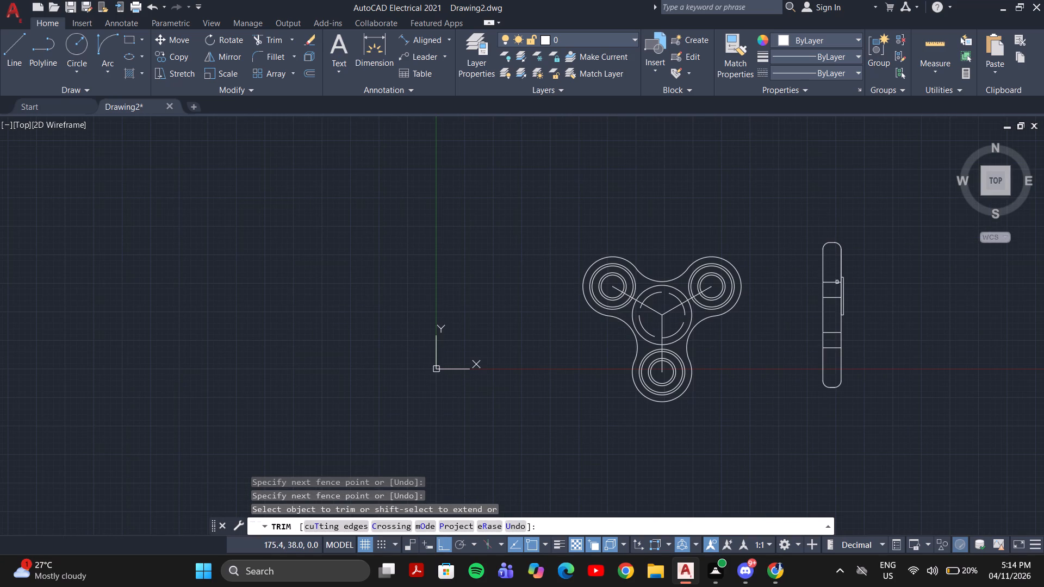
middle_click(854, 293)
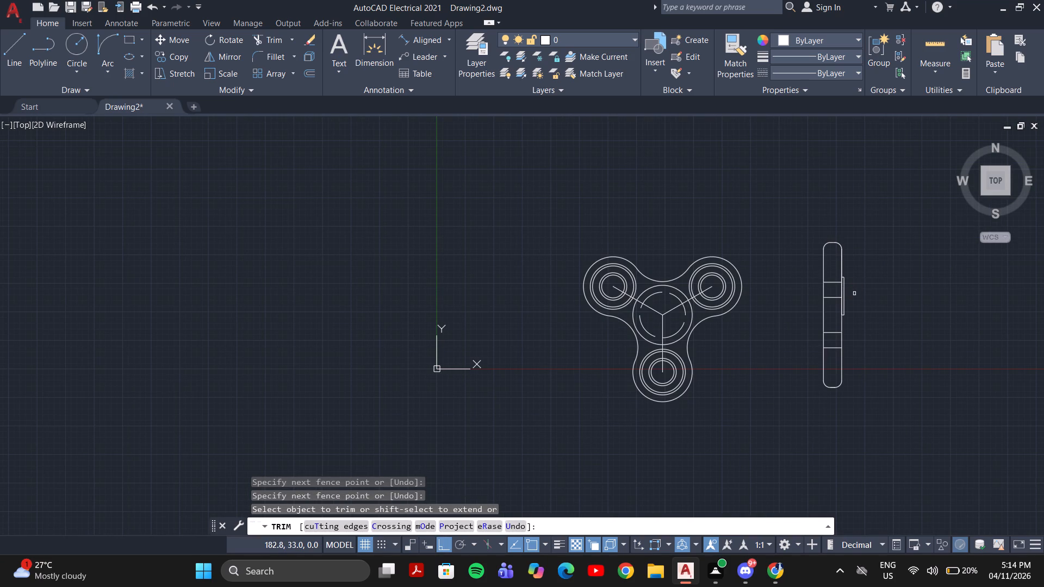
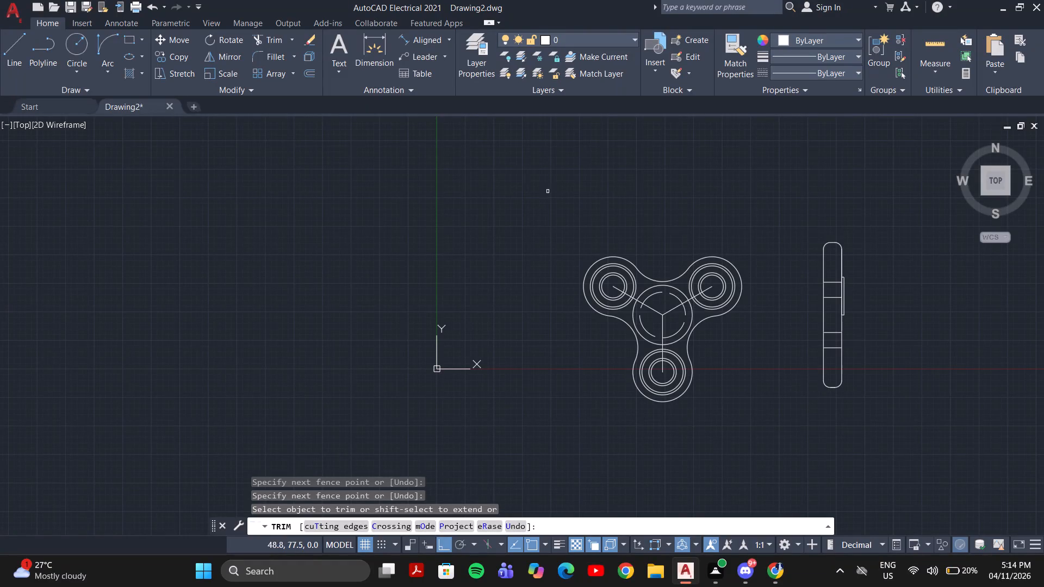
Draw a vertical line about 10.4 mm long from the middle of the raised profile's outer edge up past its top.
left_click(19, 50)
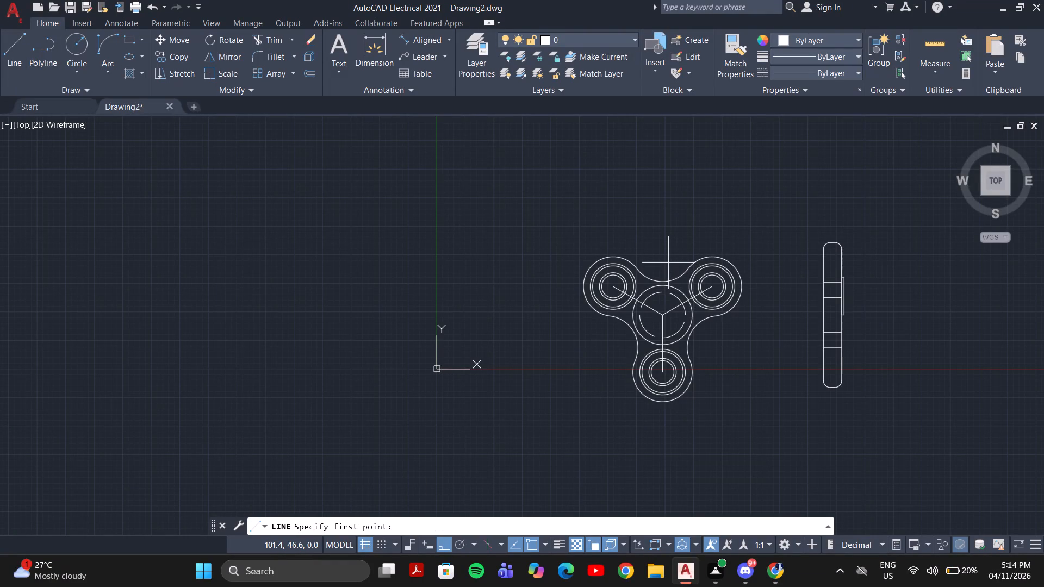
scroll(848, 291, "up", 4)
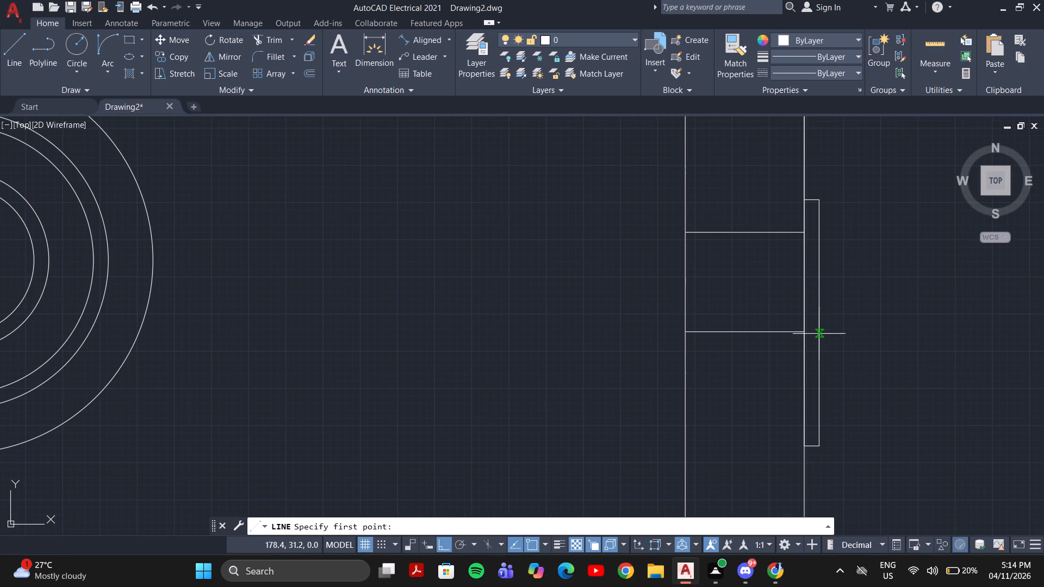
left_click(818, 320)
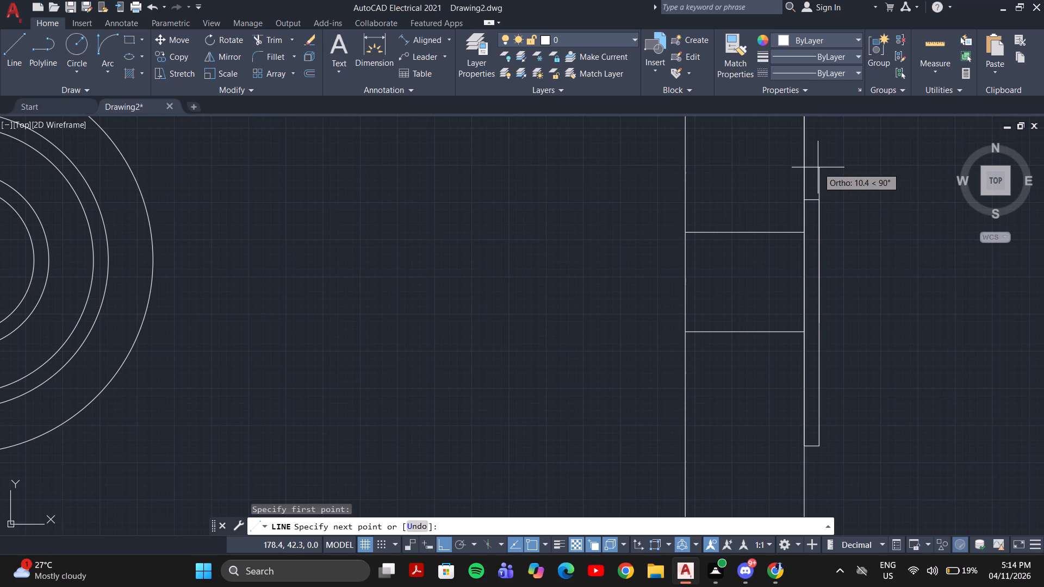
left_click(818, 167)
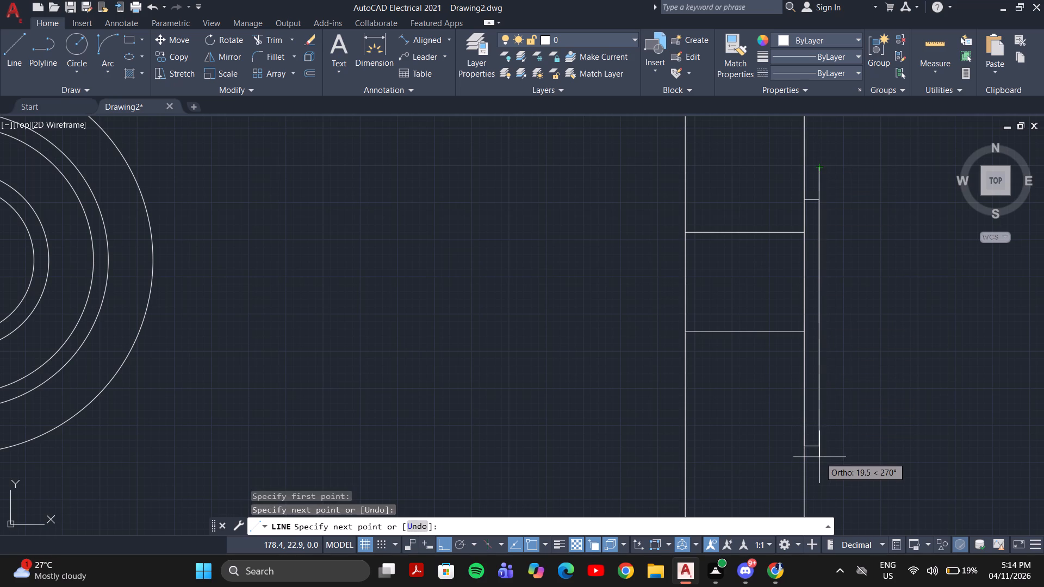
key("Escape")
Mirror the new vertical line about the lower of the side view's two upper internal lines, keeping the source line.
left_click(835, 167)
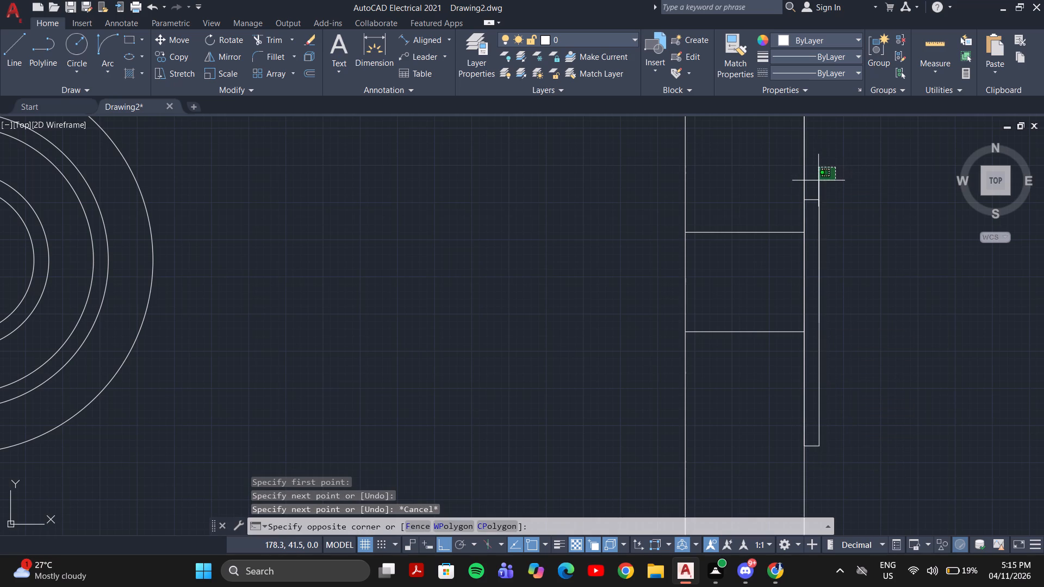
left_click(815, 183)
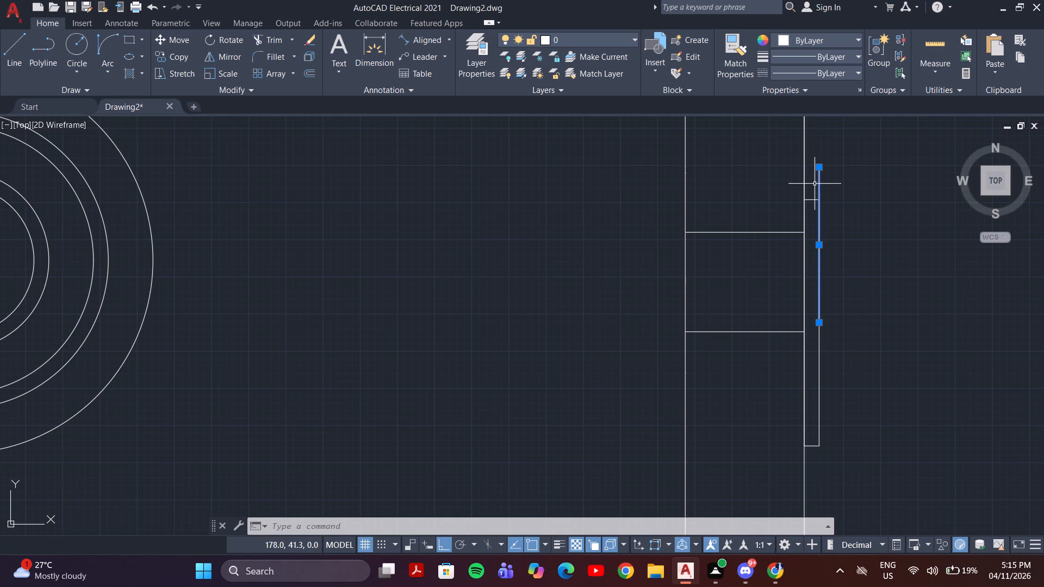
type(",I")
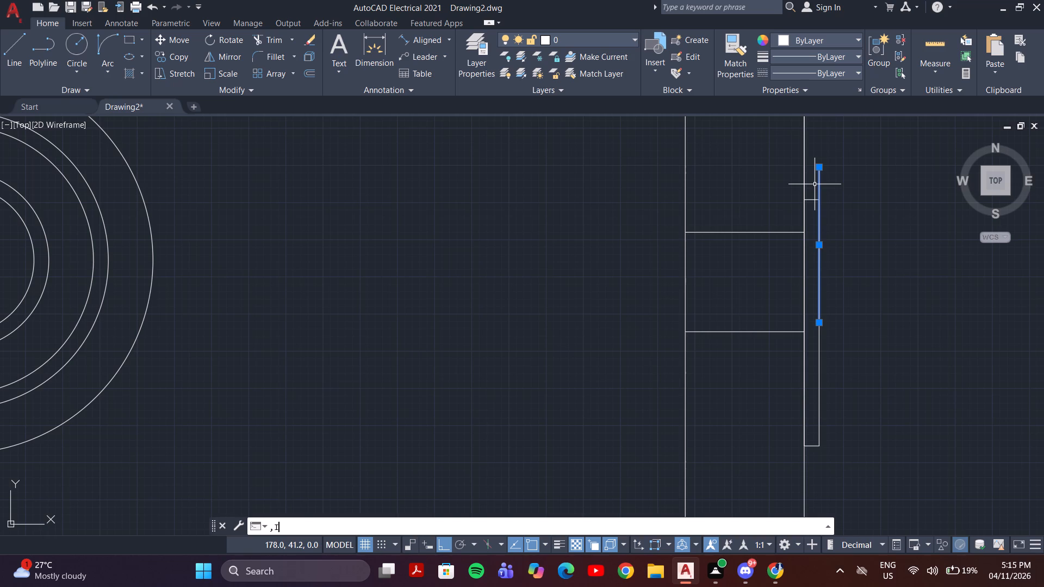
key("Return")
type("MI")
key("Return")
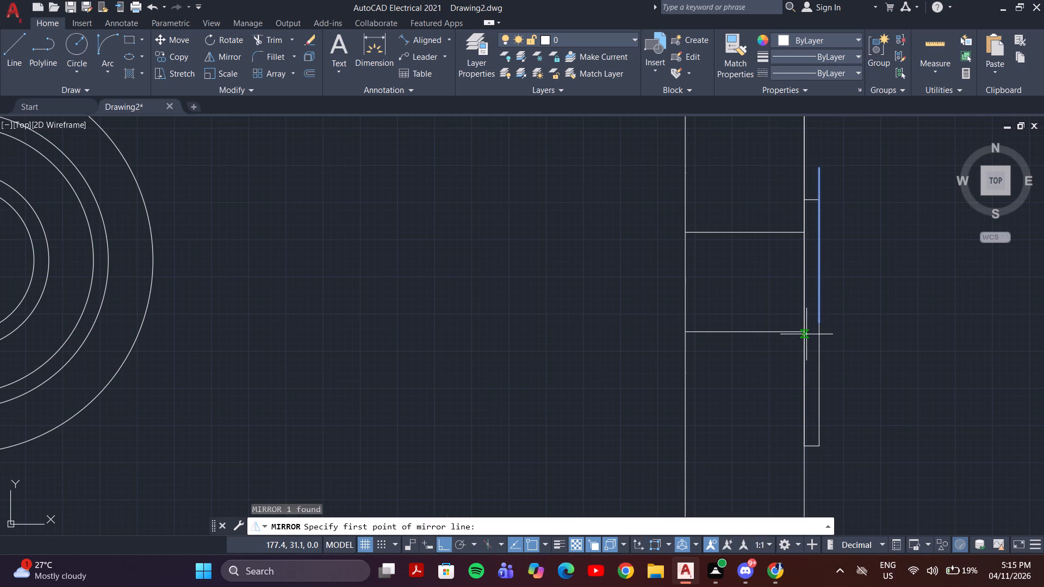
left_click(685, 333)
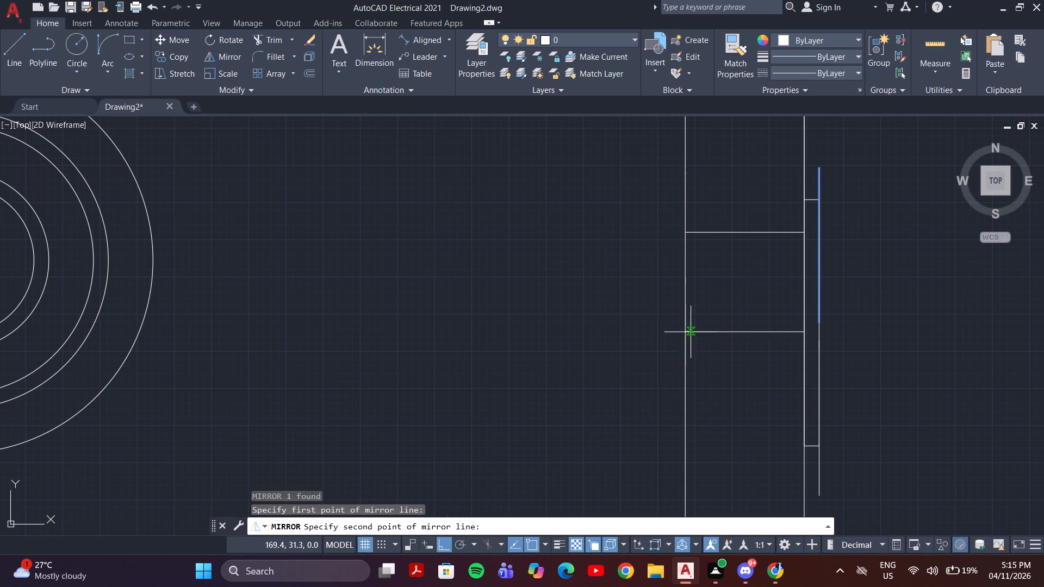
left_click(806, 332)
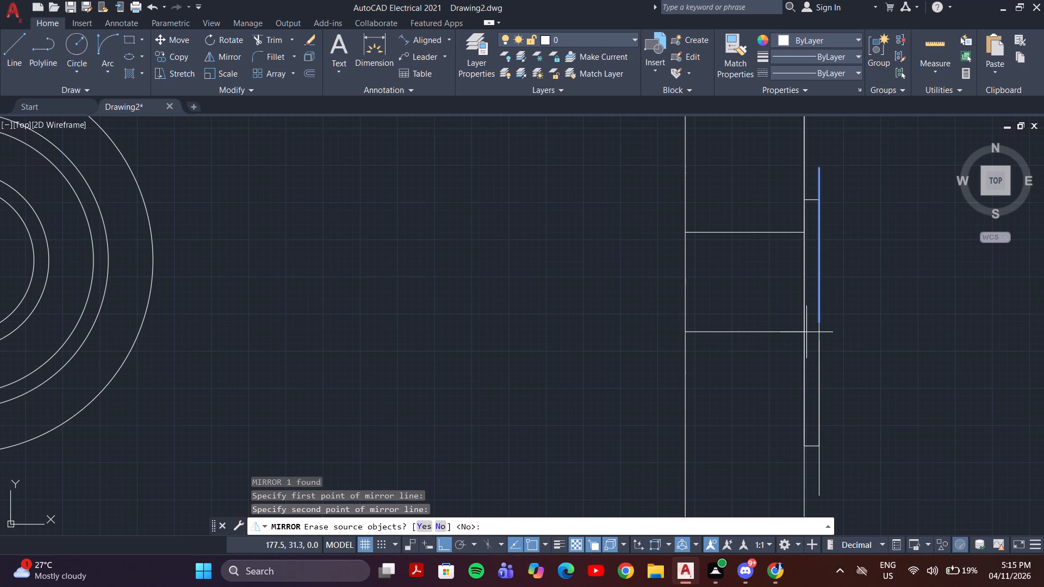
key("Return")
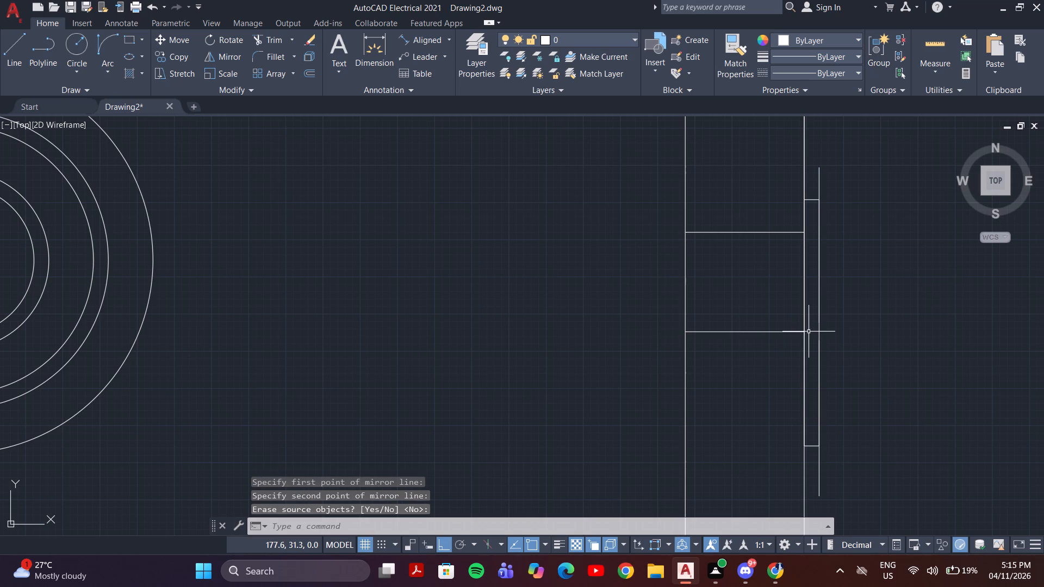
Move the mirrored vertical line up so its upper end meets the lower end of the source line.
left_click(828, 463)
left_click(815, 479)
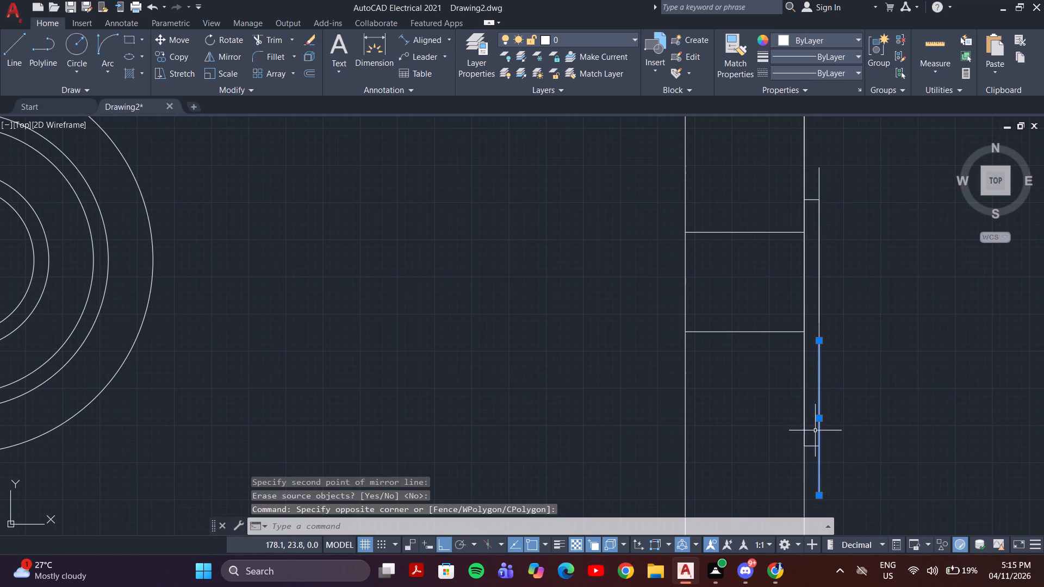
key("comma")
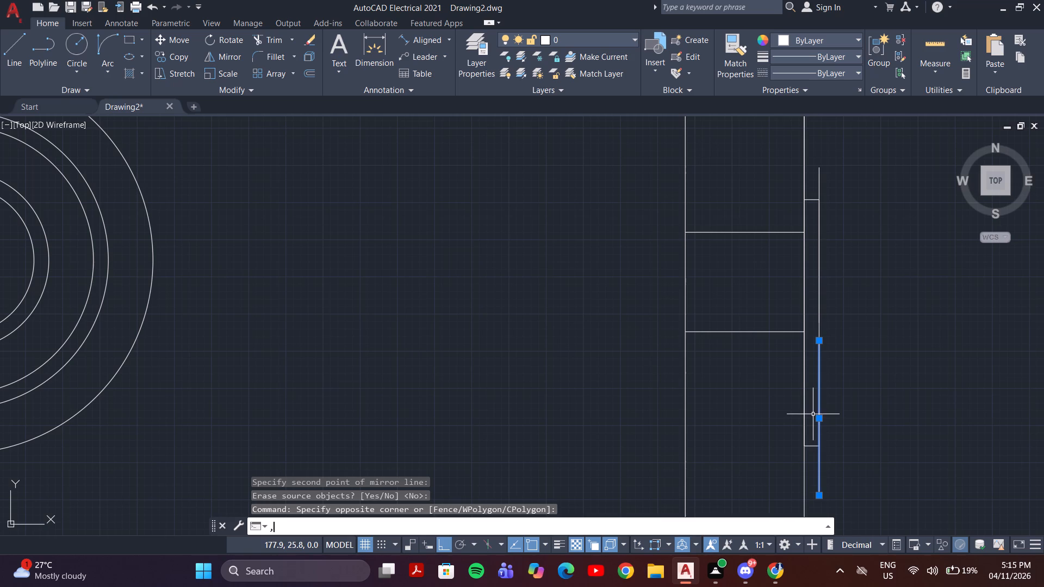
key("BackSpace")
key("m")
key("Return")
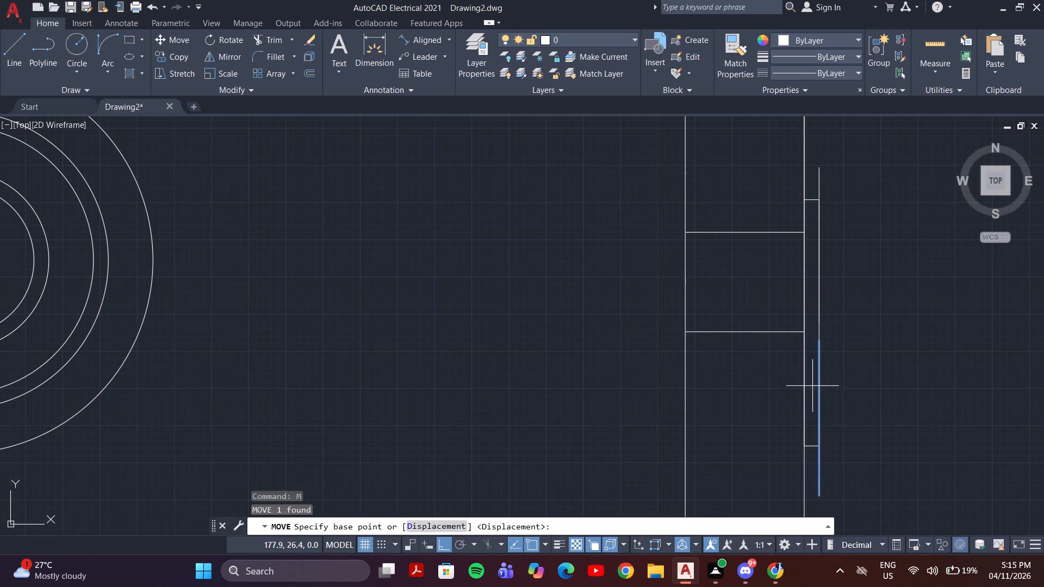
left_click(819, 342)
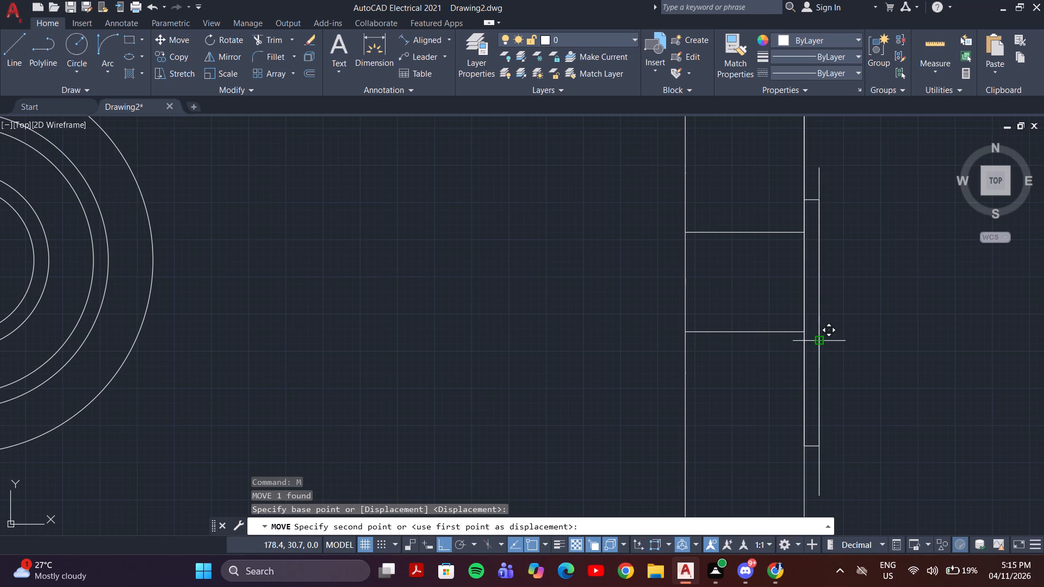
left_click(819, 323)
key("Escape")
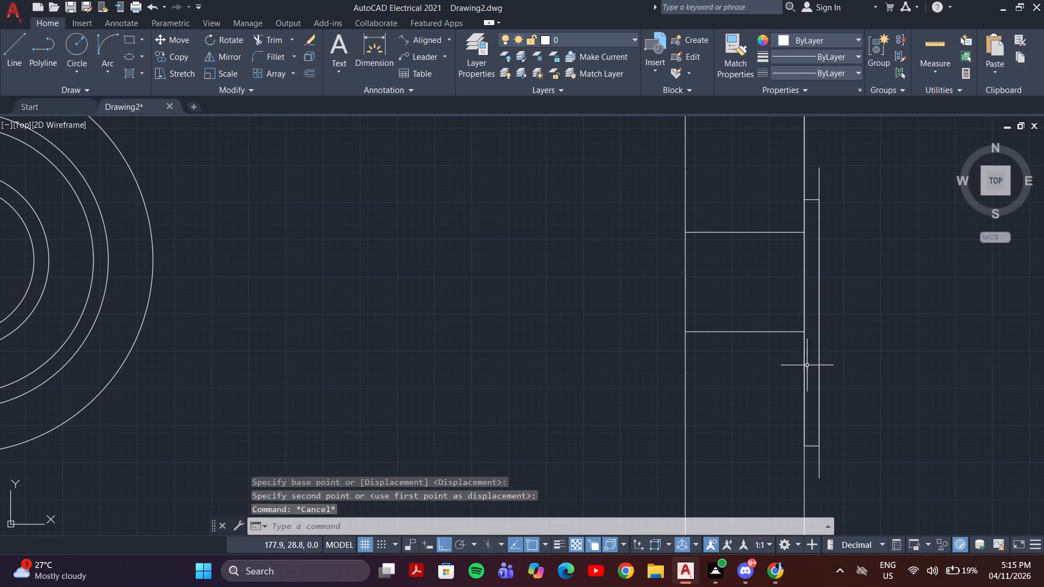
Delete the whole raised profile beside the side view, including the added vertical lines and both short end lines.
scroll(804, 366, "down", 3)
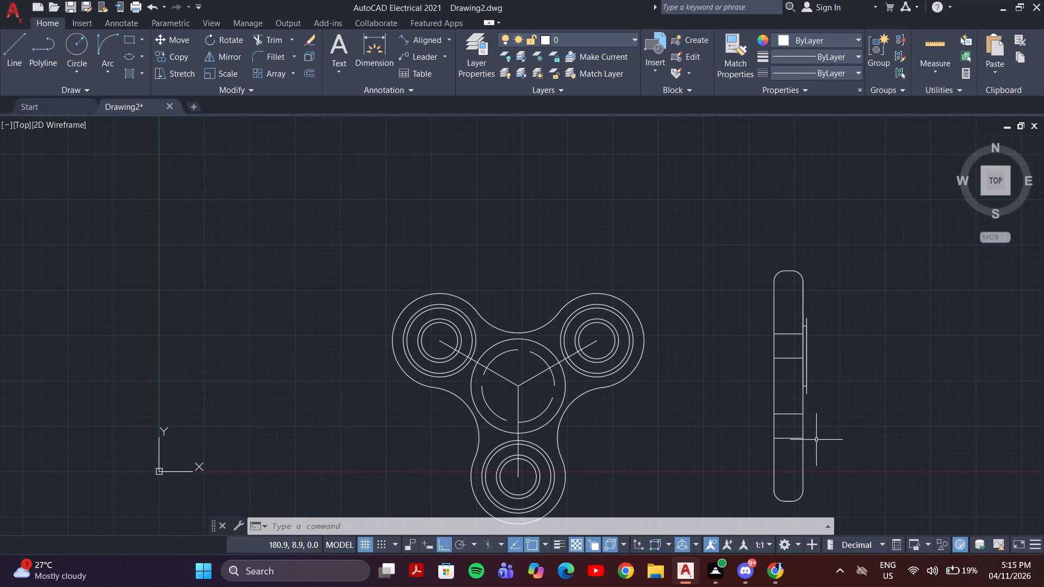
scroll(819, 378, "up", 3)
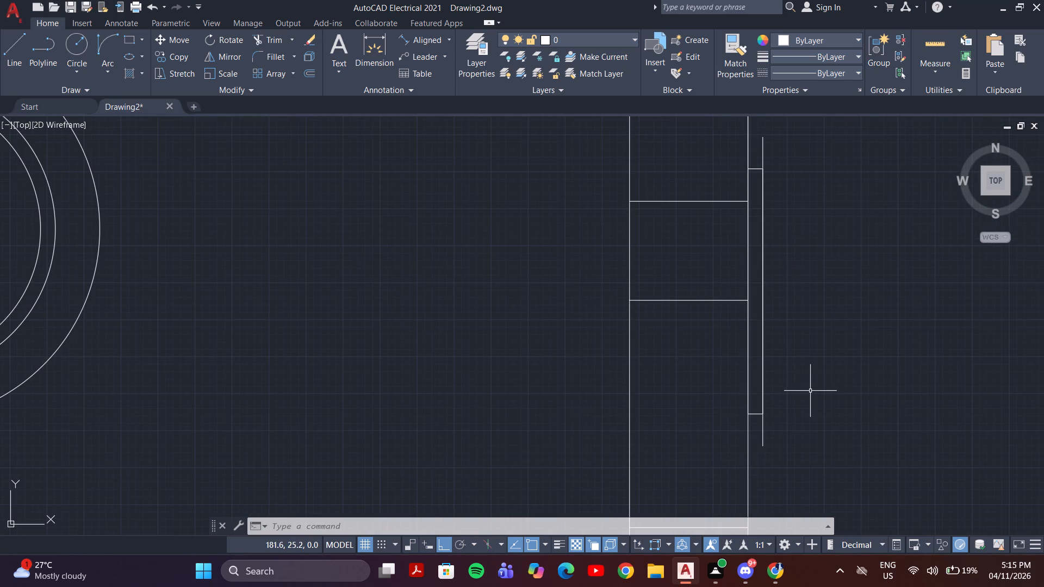
left_click(779, 155)
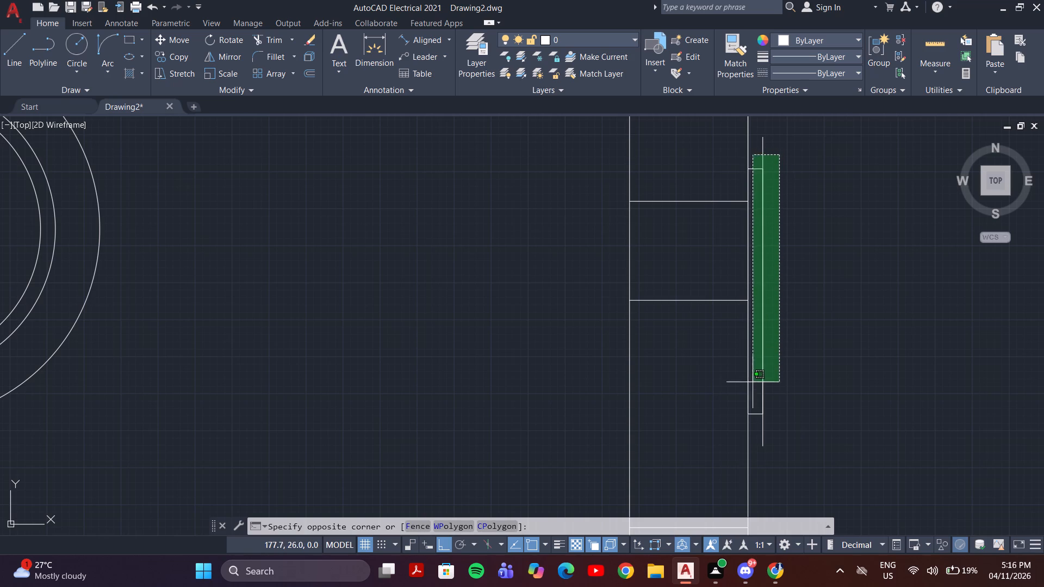
left_click(754, 436)
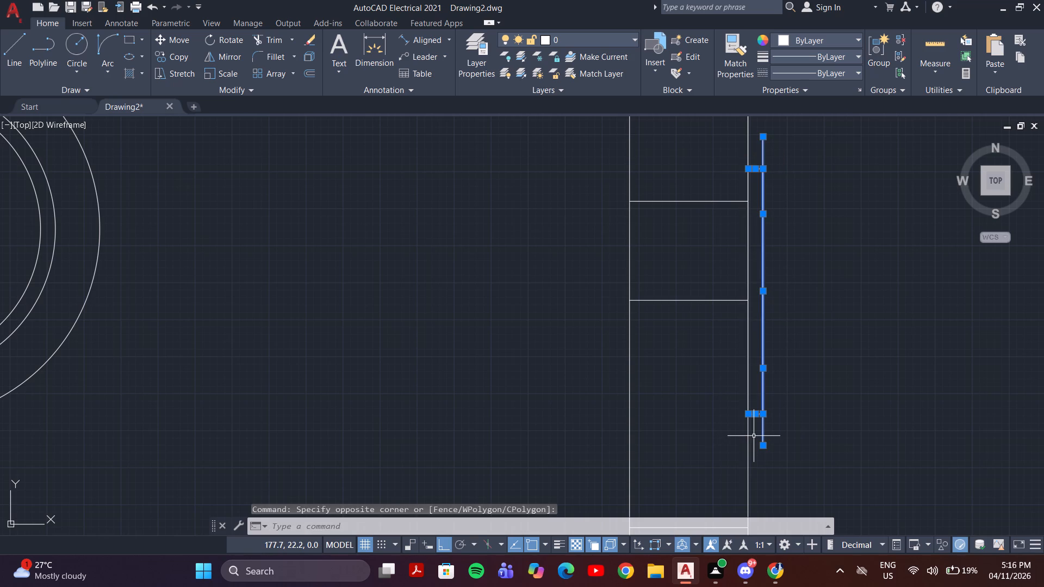
key("Delete")
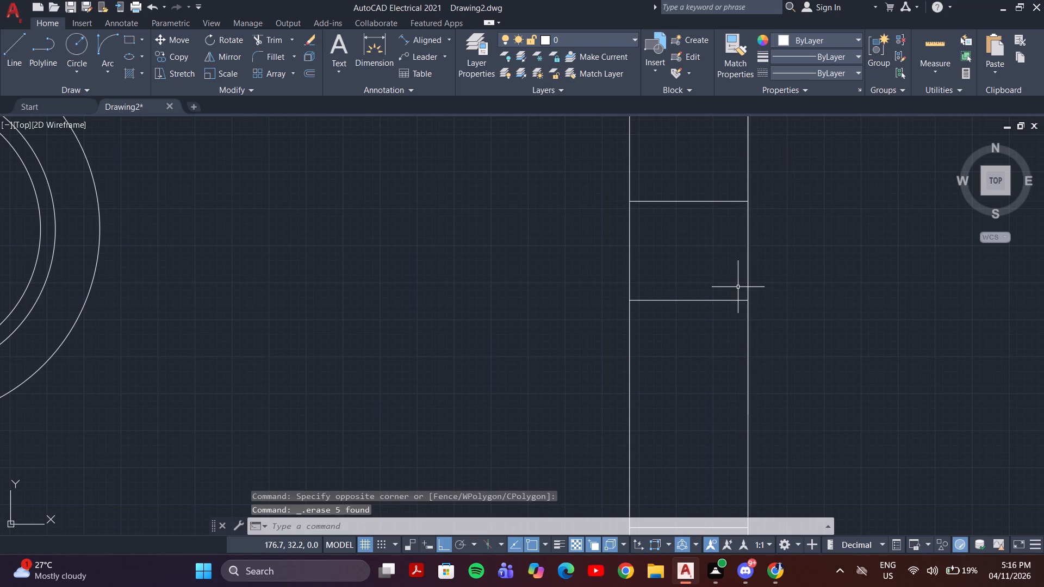
Draw connected lines from the uppermost internal line's right end: about 19 mm down the side view's edge, 1 mm outward, and about 23 mm up.
key("l")
key("Return")
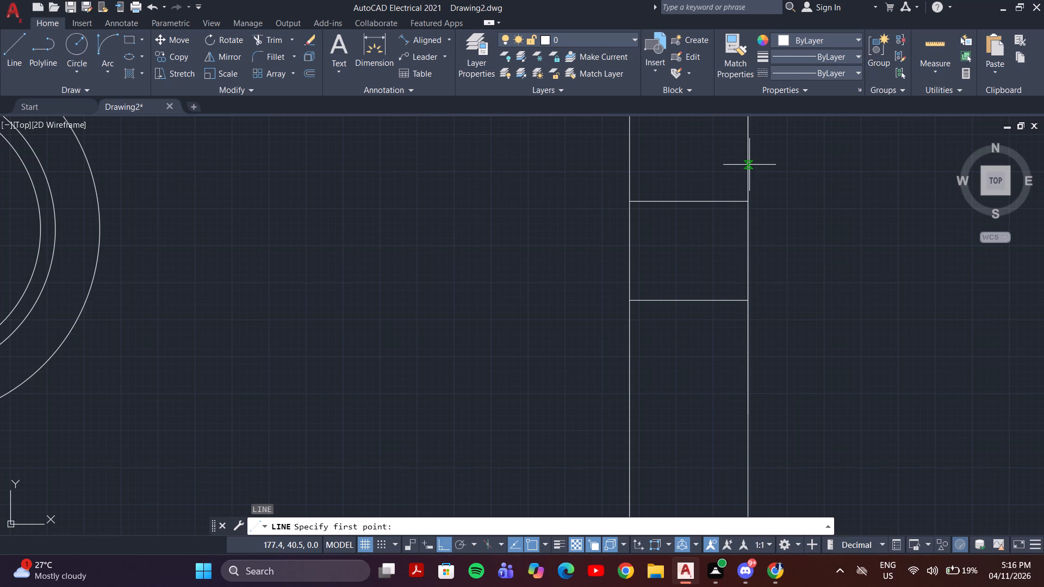
left_click(749, 200)
scroll(765, 379, "down", 3)
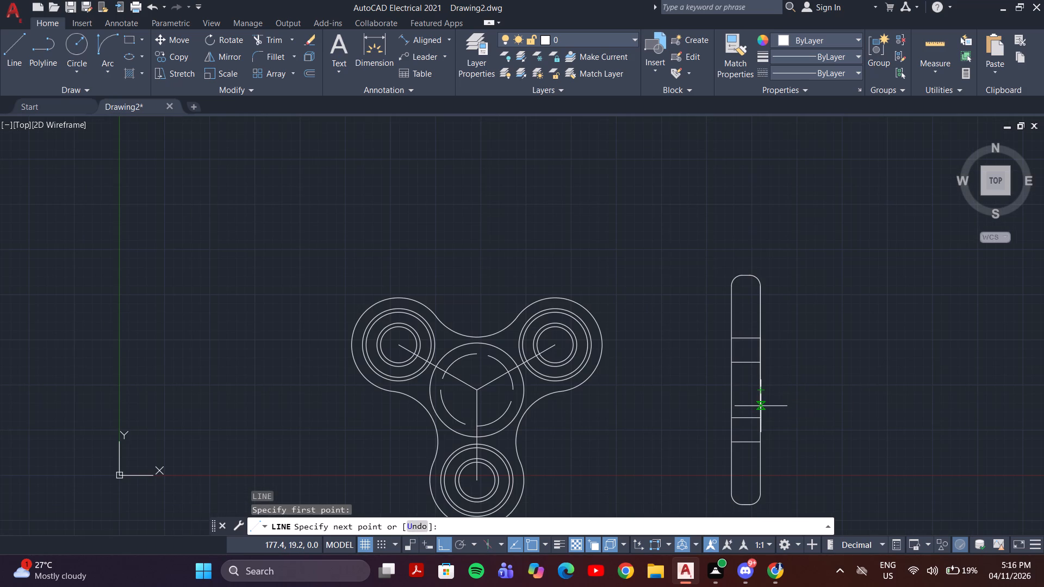
left_click(761, 406)
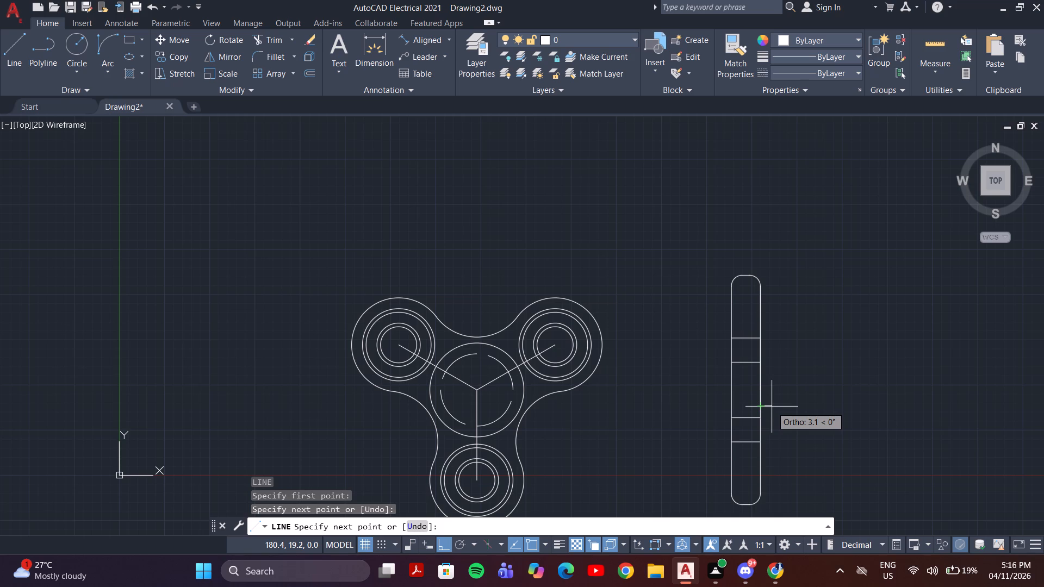
key("1")
key("Return")
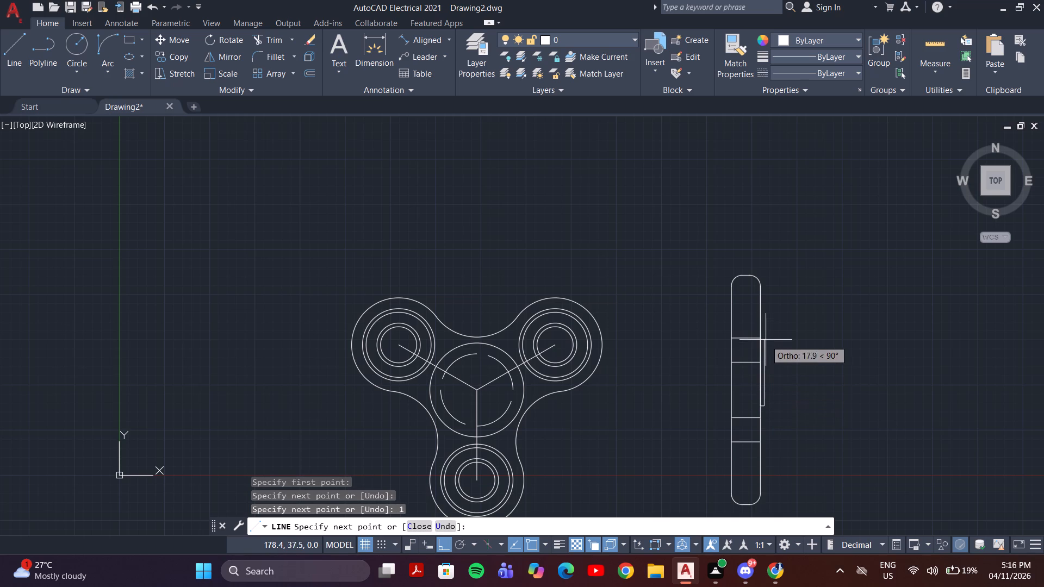
left_click(769, 321)
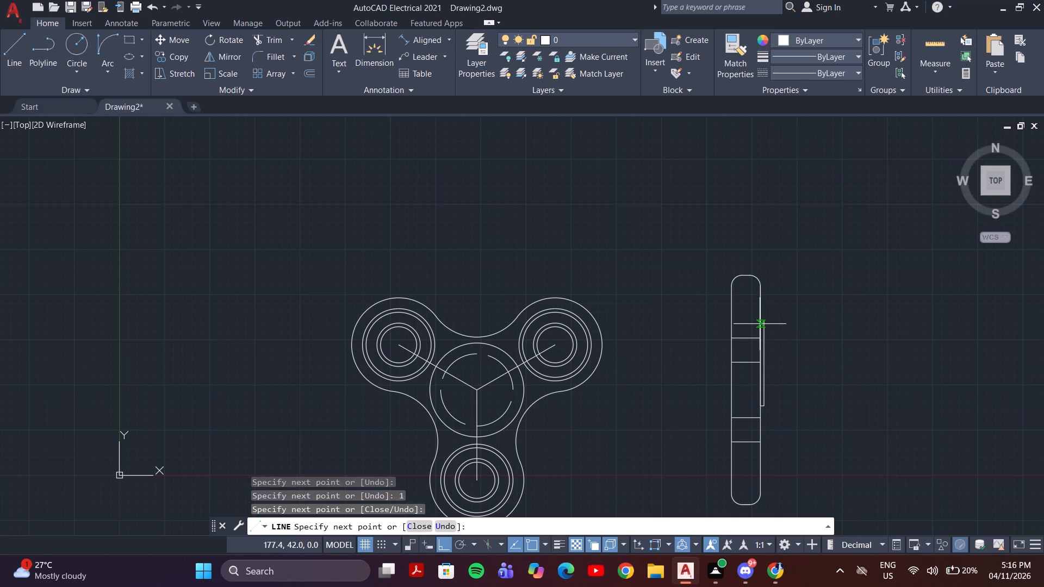
scroll(760, 324, "up", 2)
key("Escape")
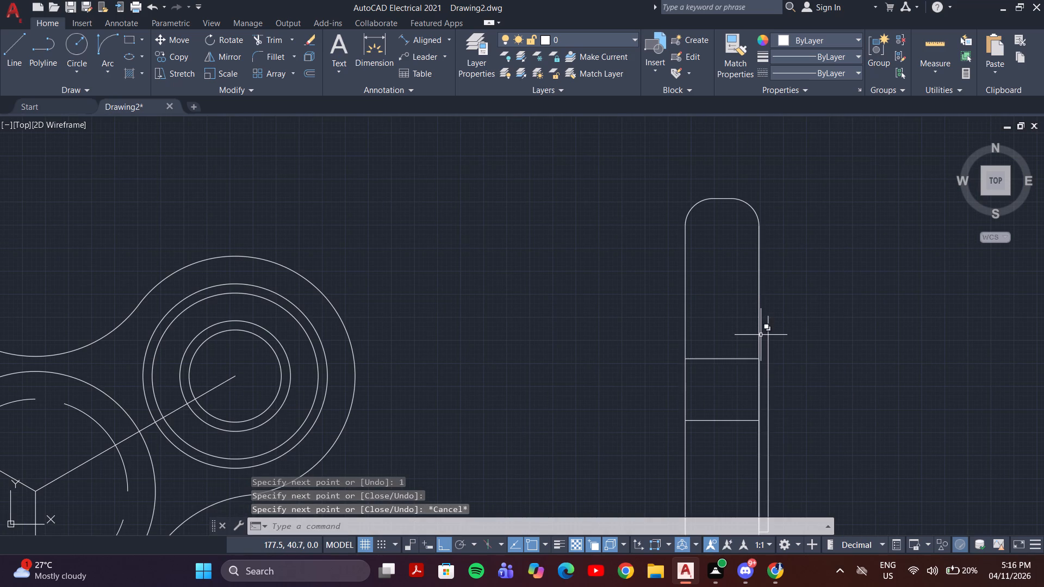
Draw a short horizontal line from the side view's right edge to the raised vertical line, slightly above the uppermost internal line.
key("space")
left_click(759, 336)
left_click(770, 335)
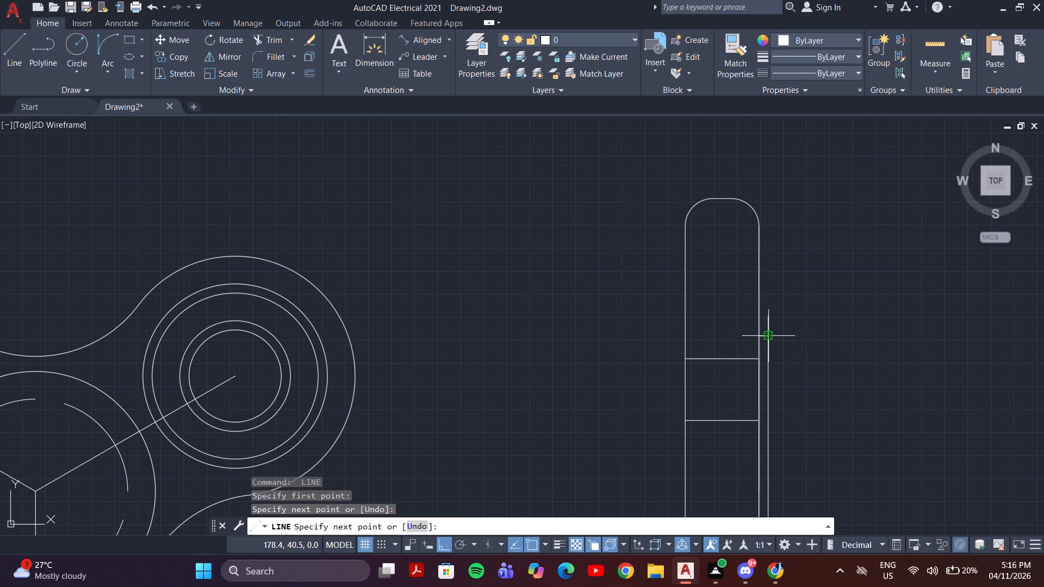
key("Escape")
Trim the part of the raised vertical line that extends above the short horizontal line.
type("TR")
key("Return")
scroll(785, 335, "up", 3)
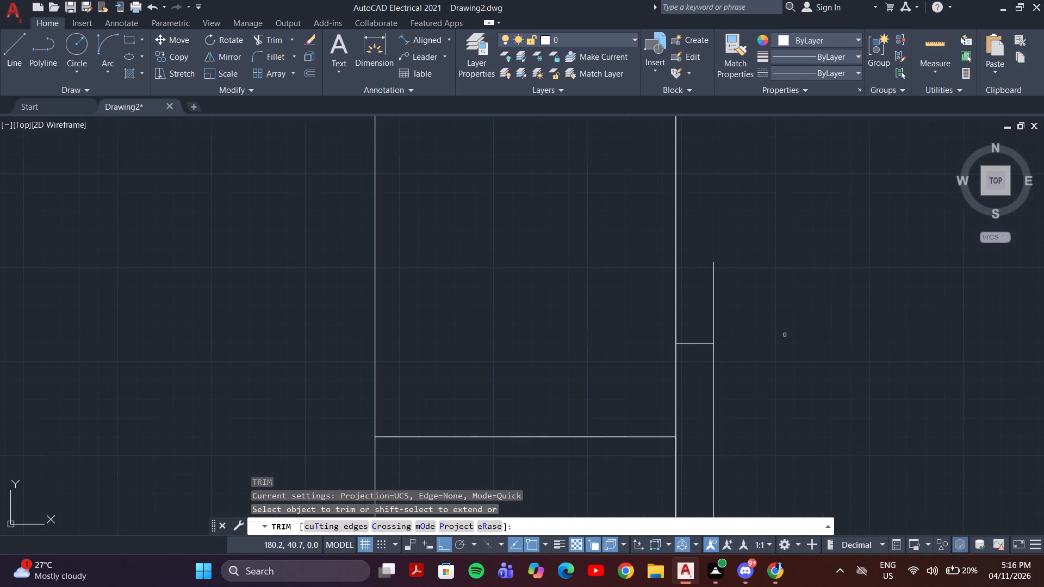
left_click_drag(763, 323, 706, 315)
scroll(706, 315, "down", 3)
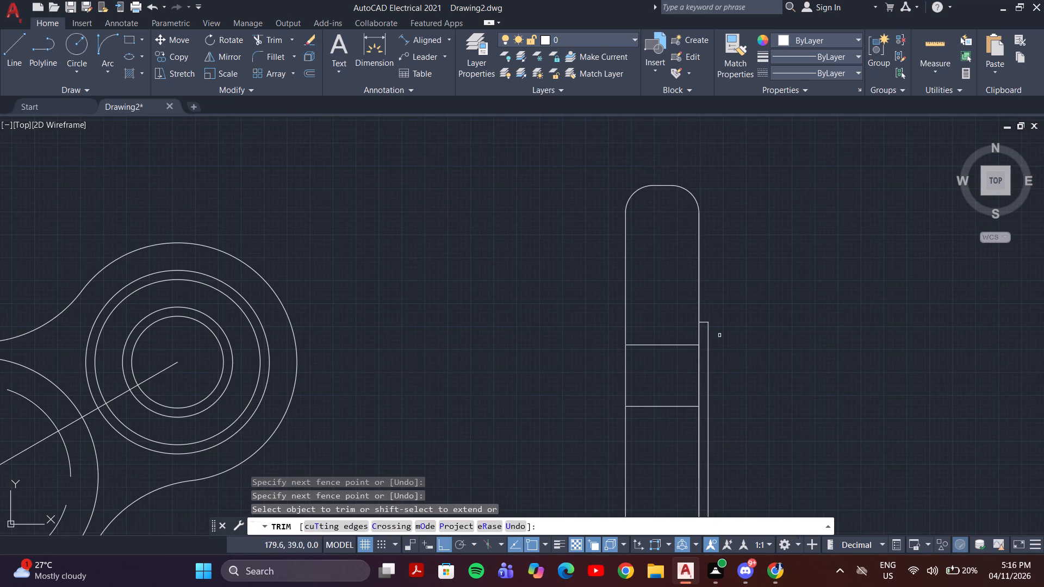
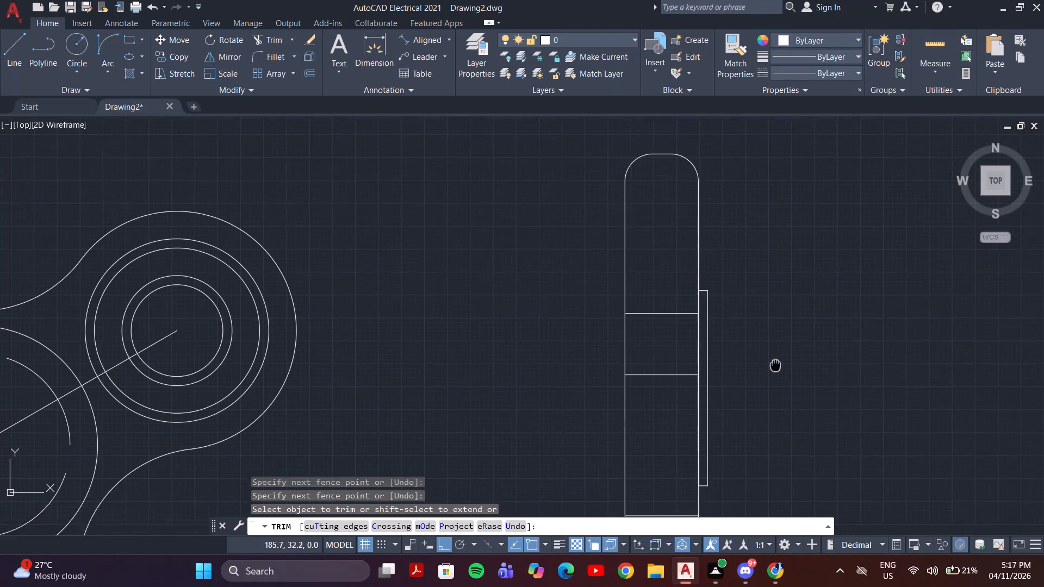
Draw a vertical line about 12.6 mm upward from the midpoint of the raised profile's outer vertical line.
scroll(772, 354, "up", 1)
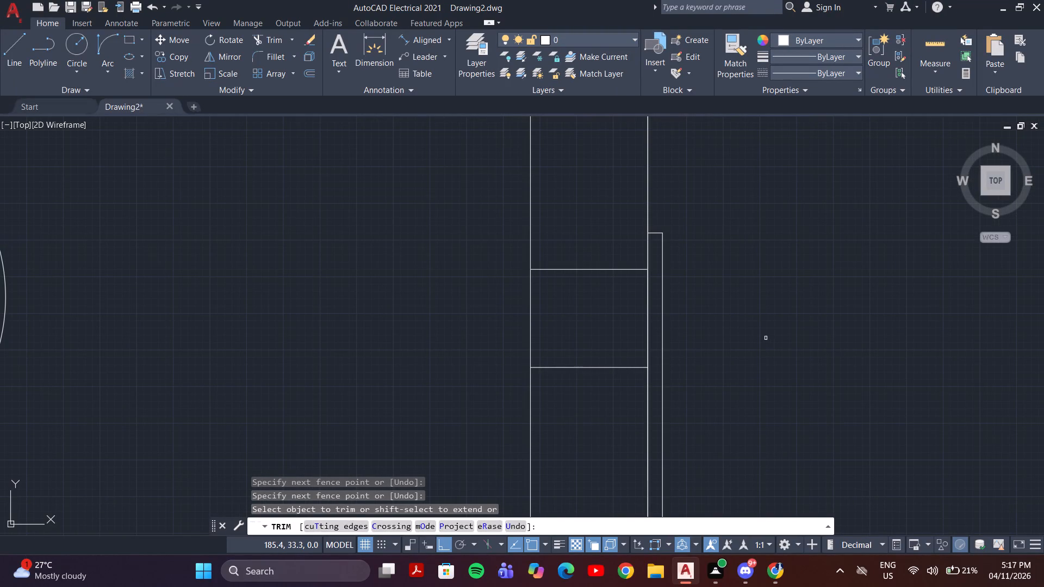
key("Escape")
key("l")
key("Return")
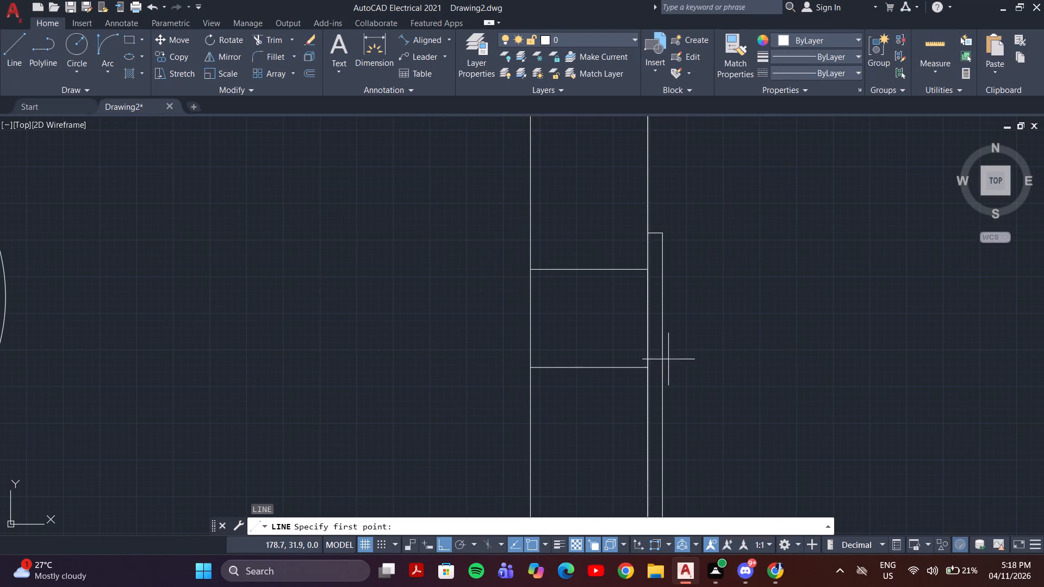
scroll(668, 360, "down", 2)
left_click(666, 371)
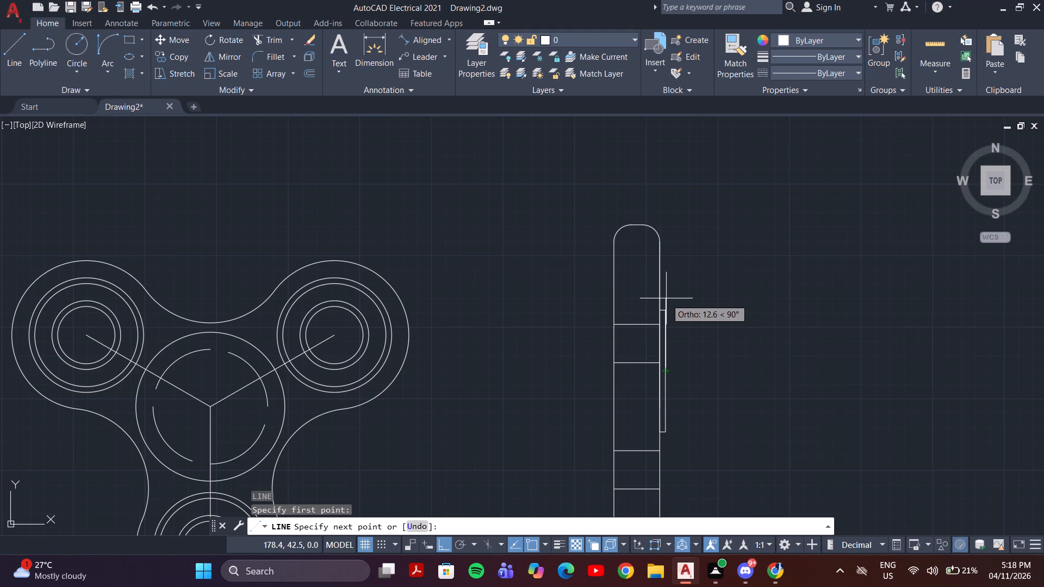
left_click(666, 297)
key("Escape")
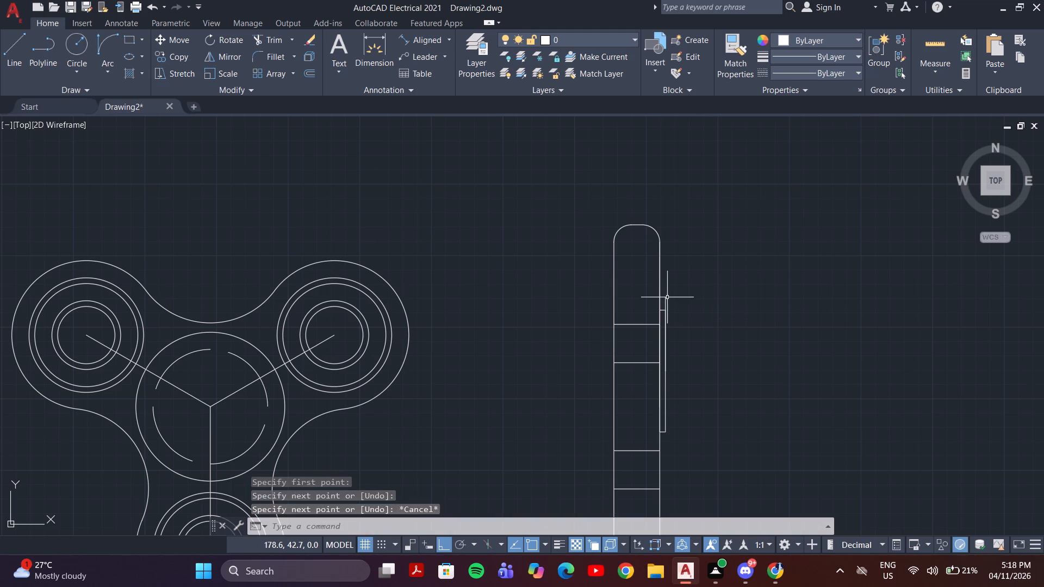
Mirror the new vertical line about a horizontal axis through its lower end, keeping the original.
left_click(666, 298)
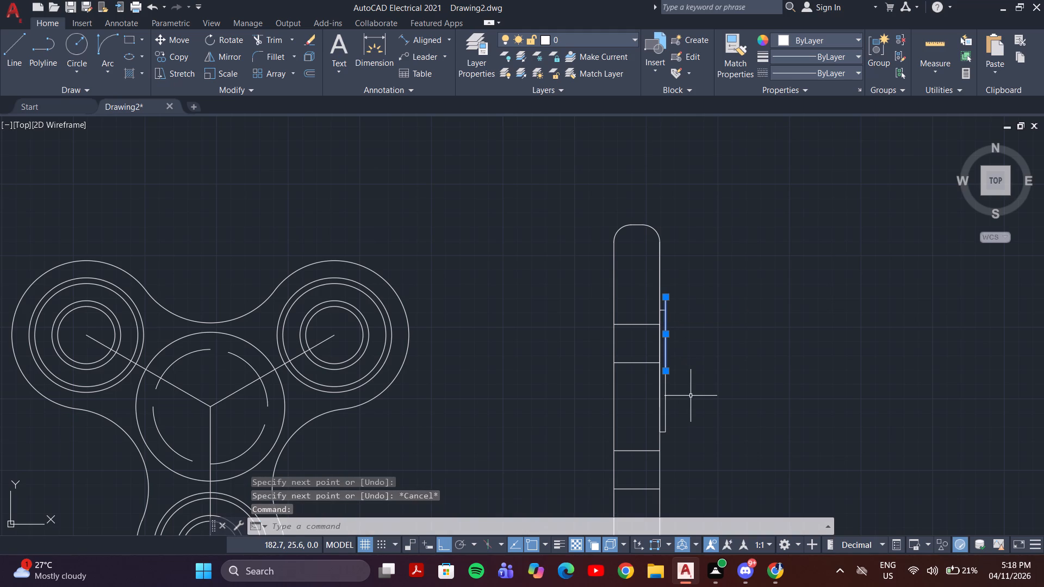
type("MI")
key("Return")
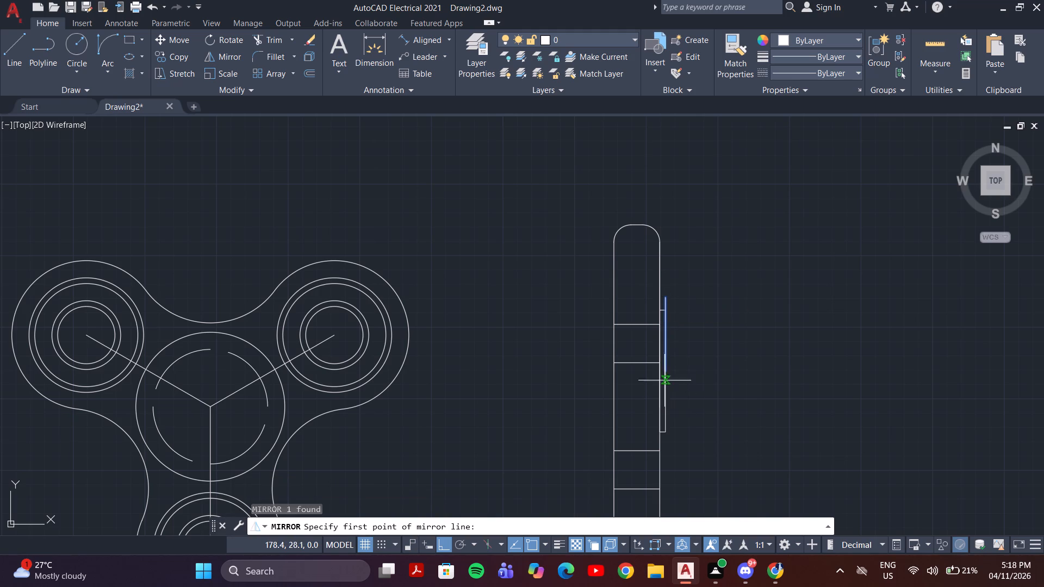
left_click(666, 372)
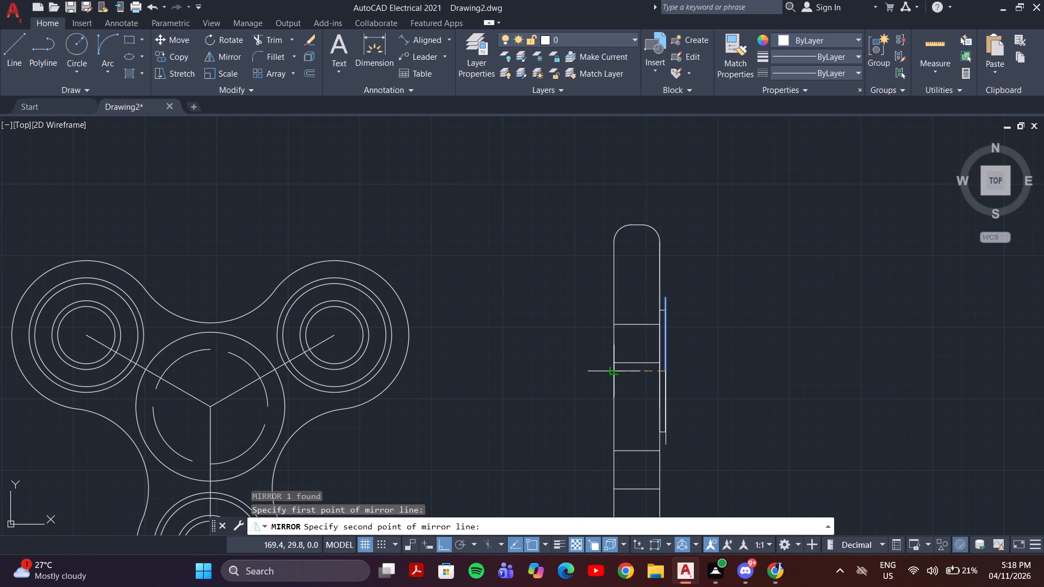
left_click(614, 372)
key("Return")
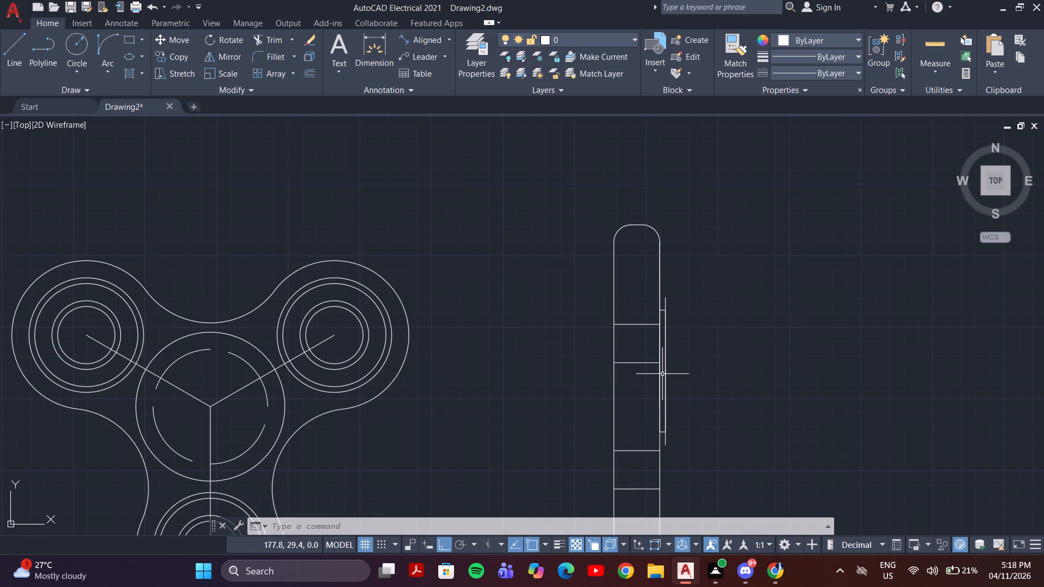
Draw connected lines from the upper end of the extended vertical line: 1 mm outward, and about 26 mm down.
key("l")
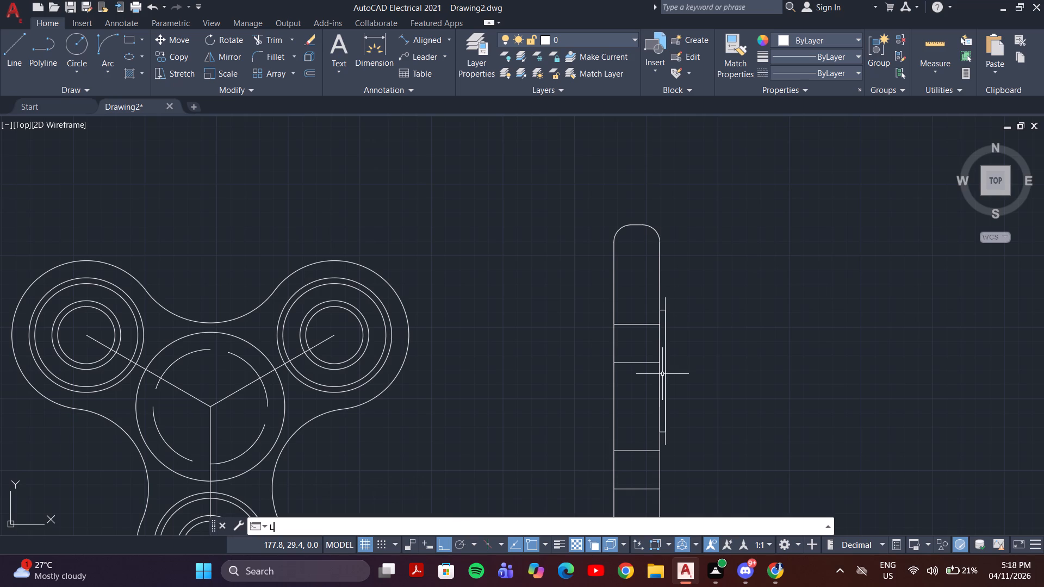
key("Return")
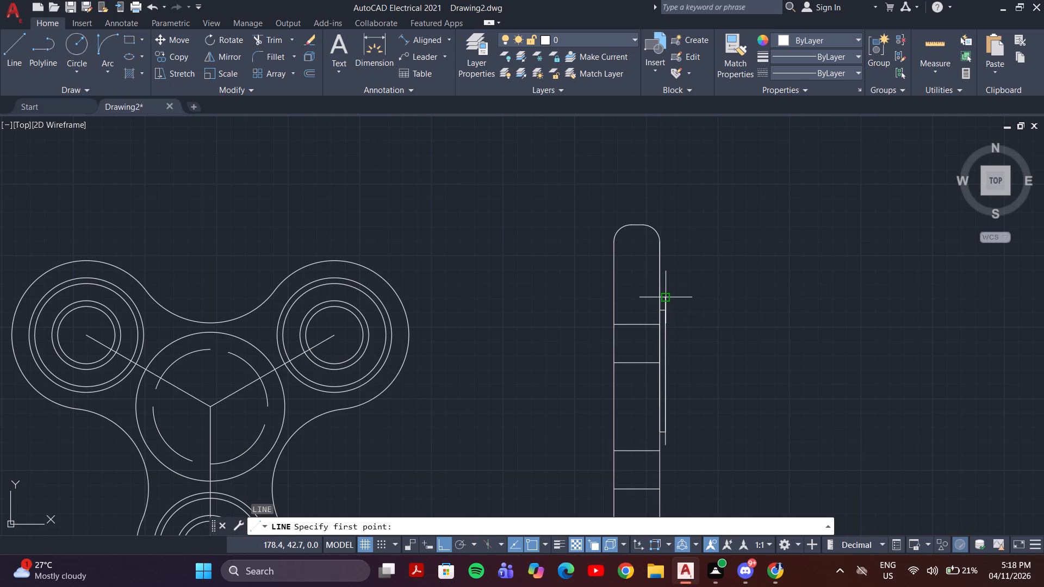
left_click(666, 298)
key("1")
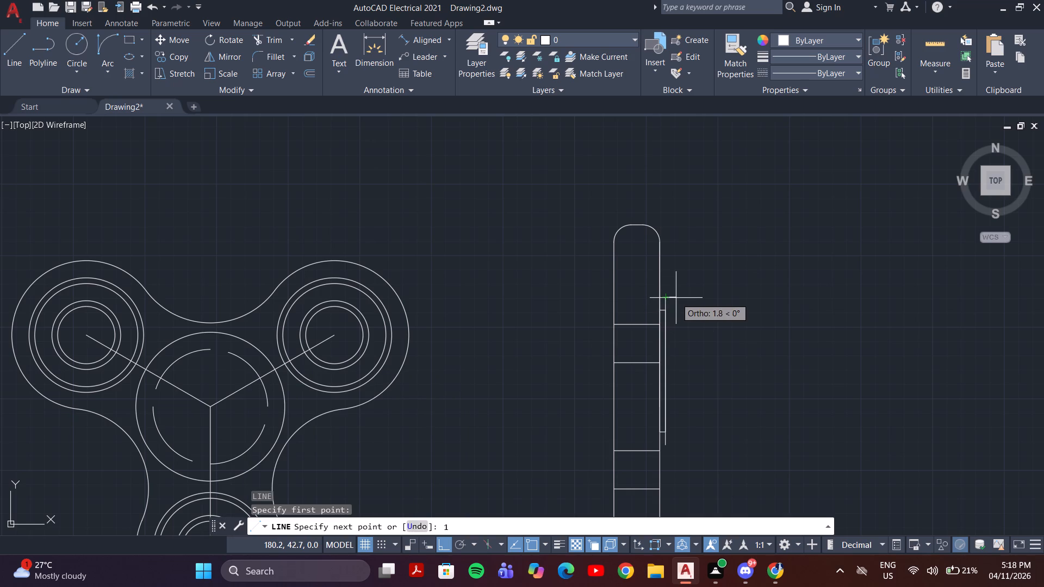
key("Return")
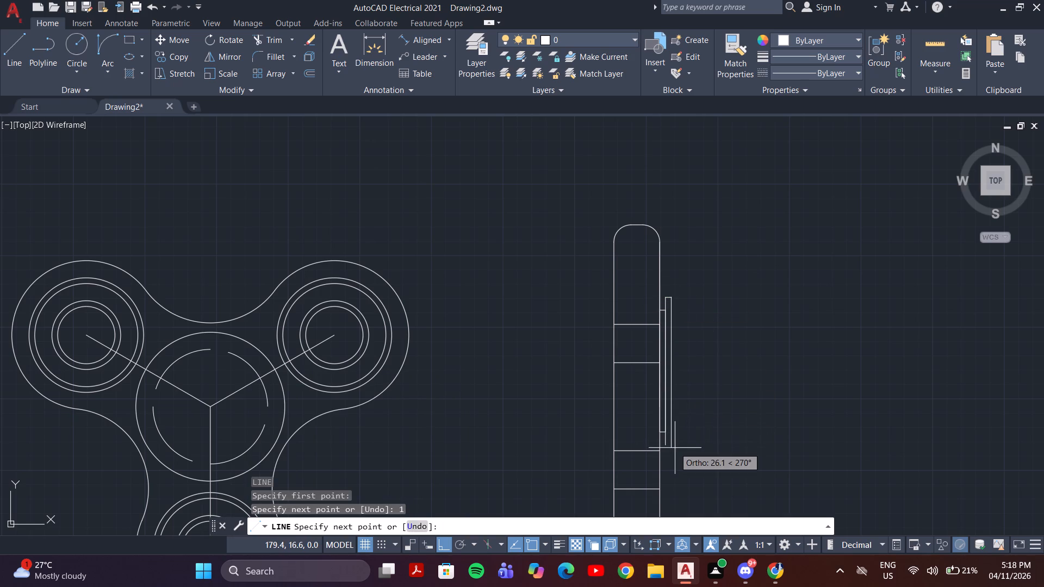
left_click(676, 451)
key("Escape")
Draw a horizontal line from the lower end of the mirrored line outward past the outer vertical line.
key("space")
left_click(666, 446)
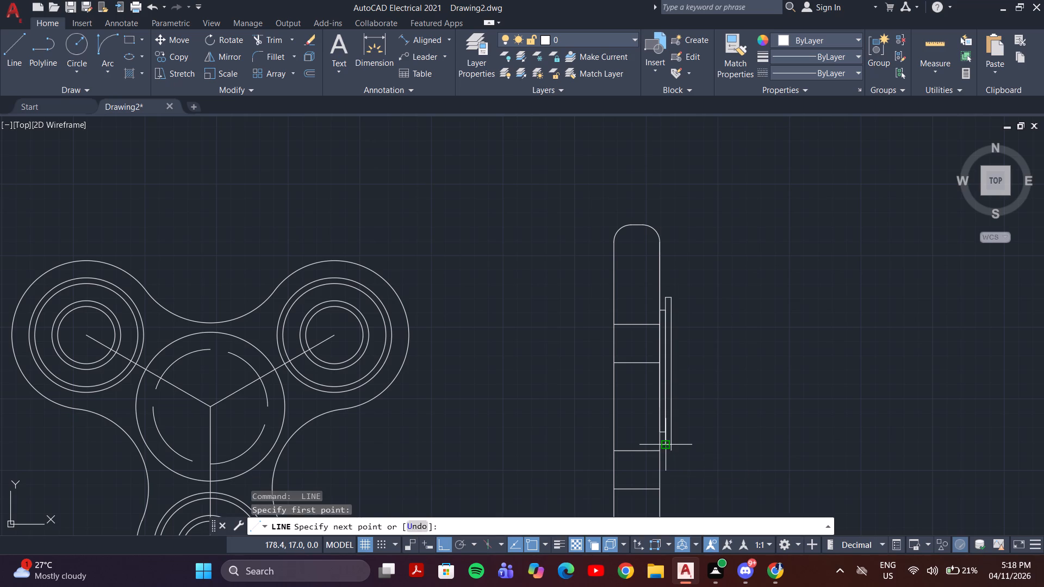
left_click(685, 446)
key("Escape")
Trim the overhanging ends of the horizontal and outer vertical lines at the outer strip's lower corner.
scroll(681, 442, "up", 2)
type("TR")
key("Return")
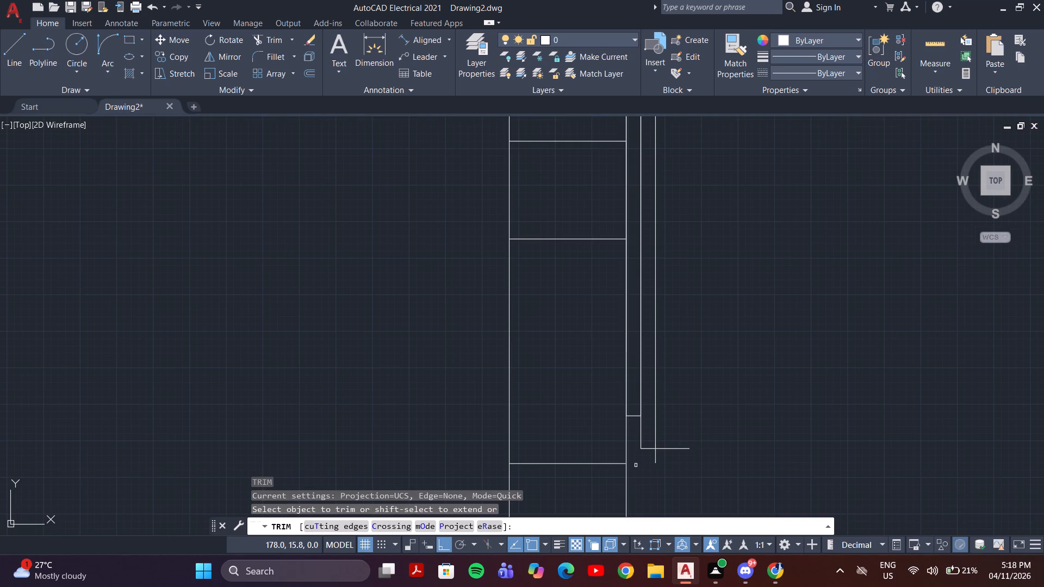
scroll(642, 462, "up", 3)
left_click_drag(643, 462, 736, 386)
scroll(736, 384, "down", 7)
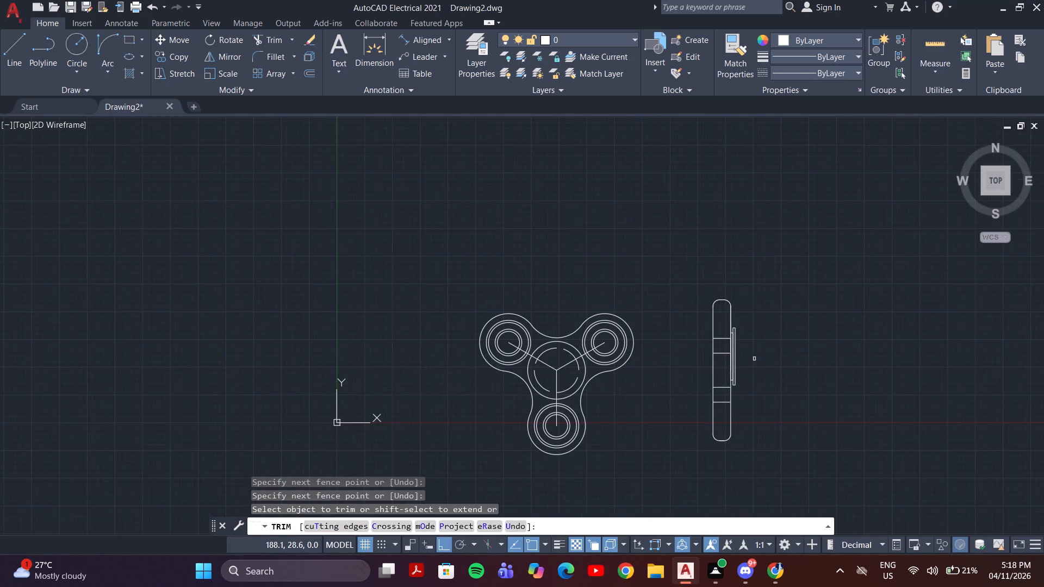
scroll(745, 348, "up", 2)
key("Escape")
Fillet the outer strip's two vertical lines at their lower ends with a 0.5 mm radius, using the Multiple option.
key("f")
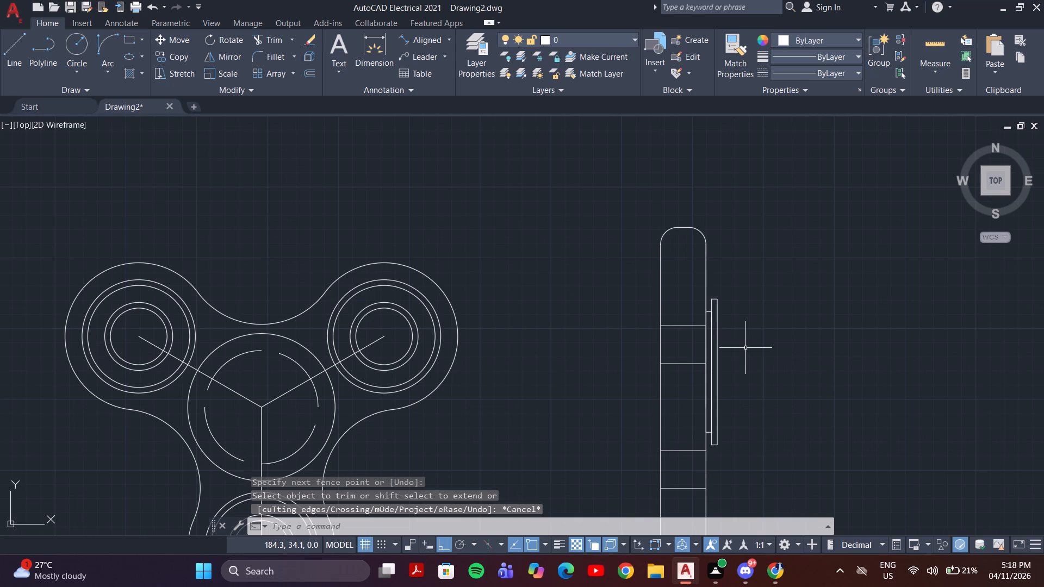
key("Return")
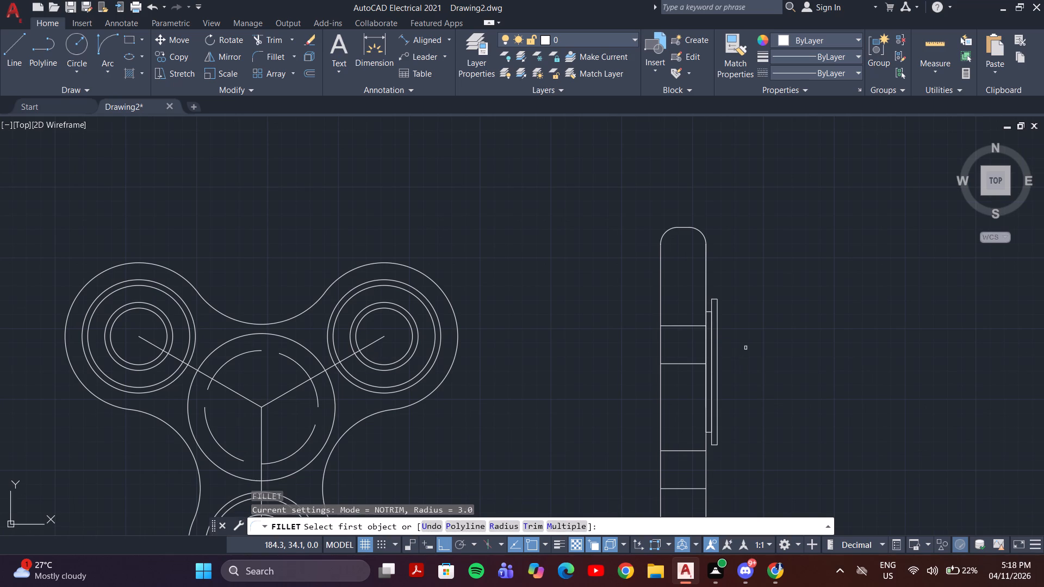
left_click(556, 526)
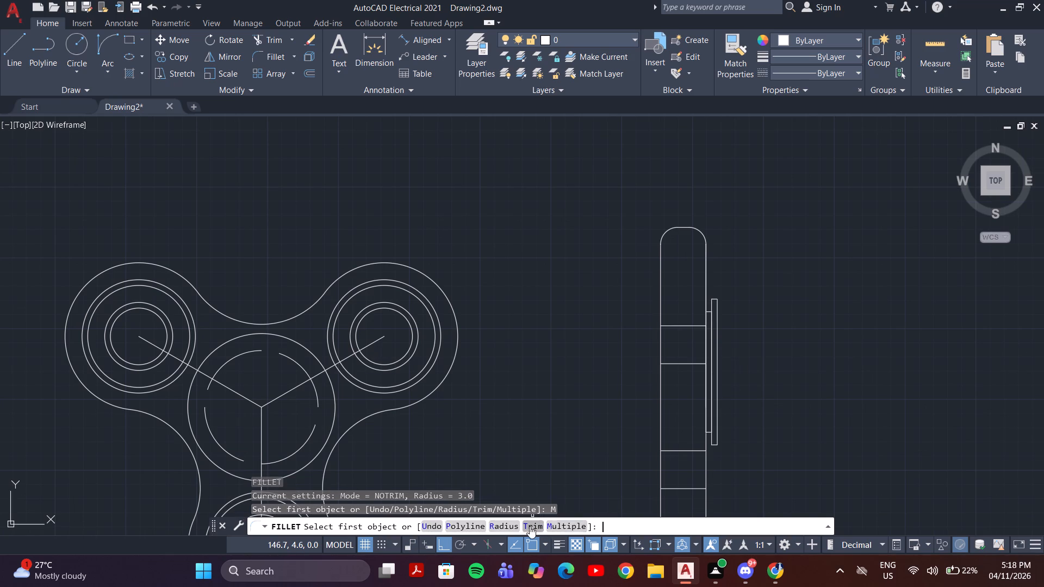
left_click(515, 525)
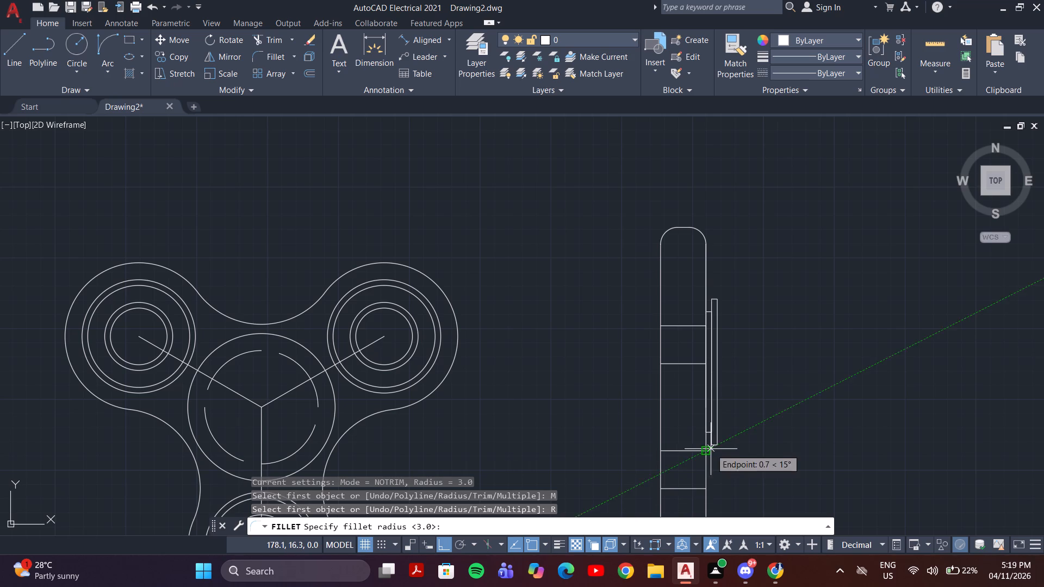
left_click(520, 519)
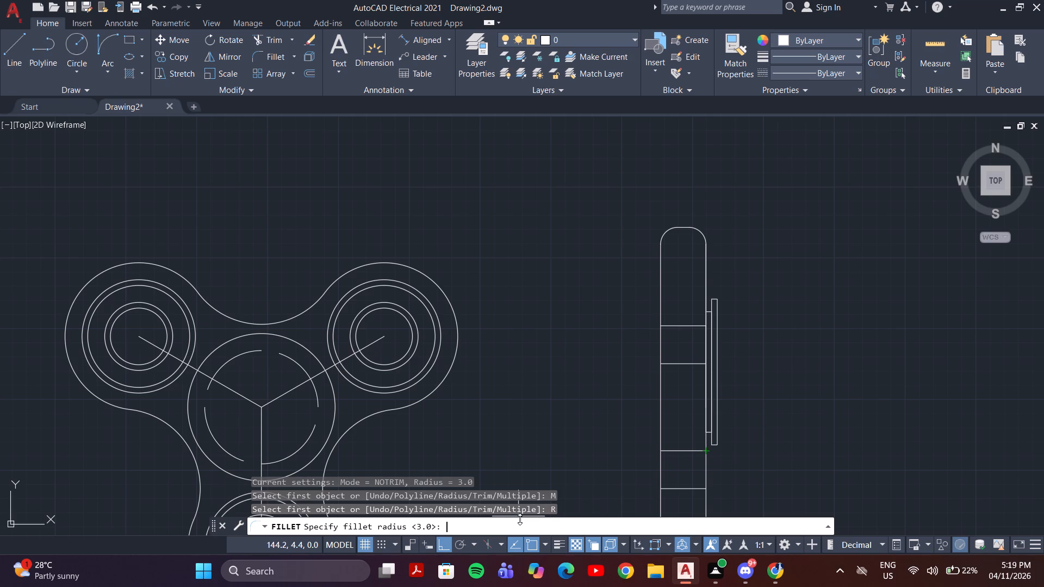
key("o")
type(".5")
key("Return")
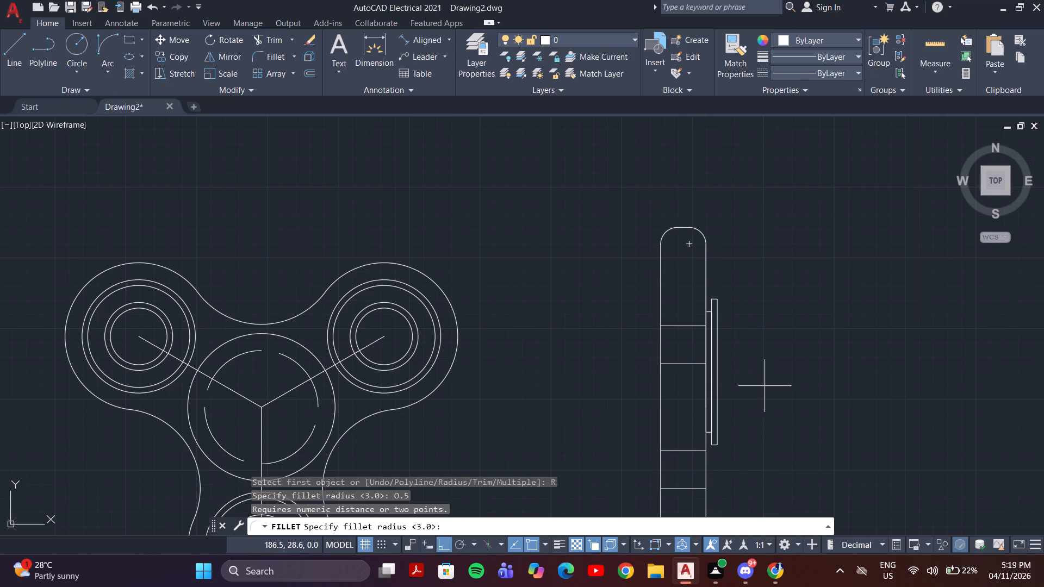
left_click(551, 520)
type("O.")
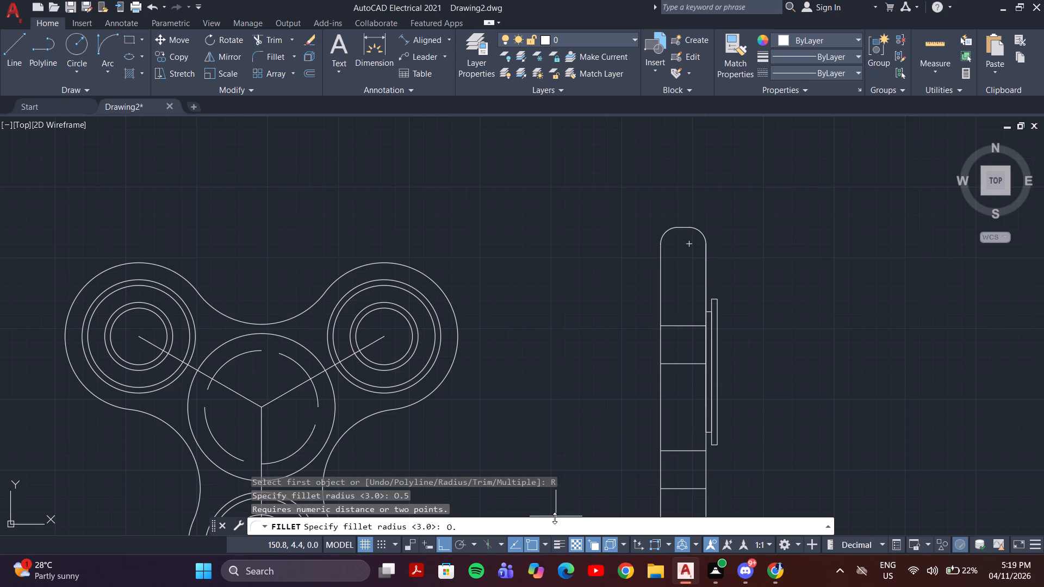
key("BackSpace")
key("BackSpace")
type("0.5")
key("Return")
scroll(739, 432, "up", 4)
middle_click_drag(678, 466, 763, 373)
left_click(636, 417)
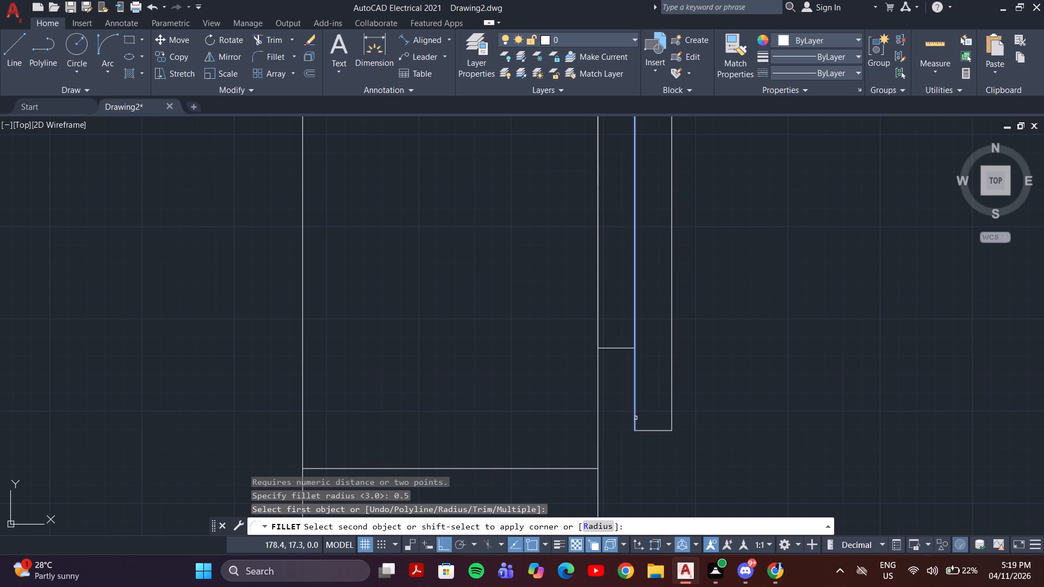
left_click(670, 417)
key("Escape")
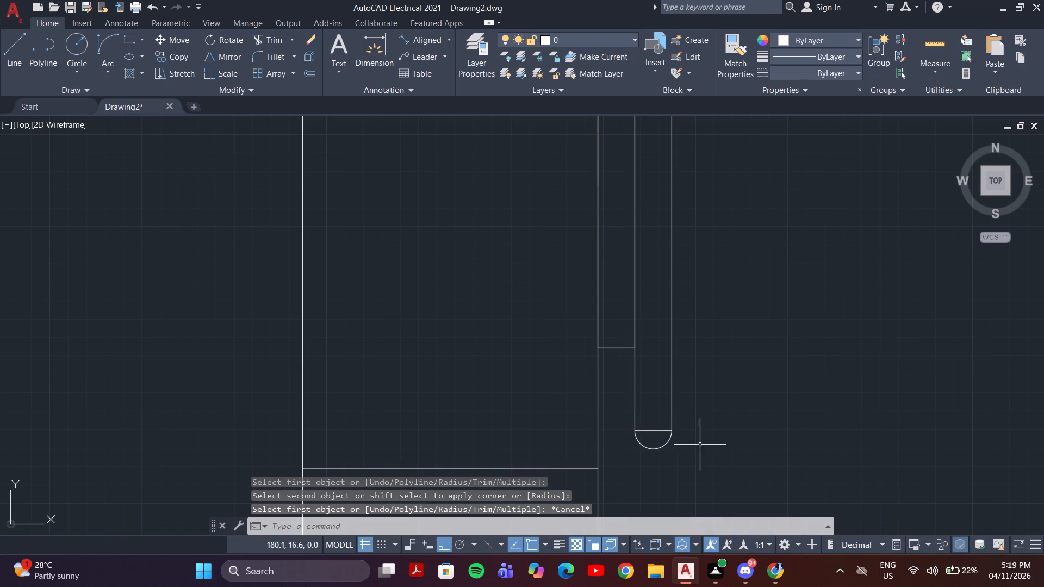
scroll(674, 432, "down", 3)
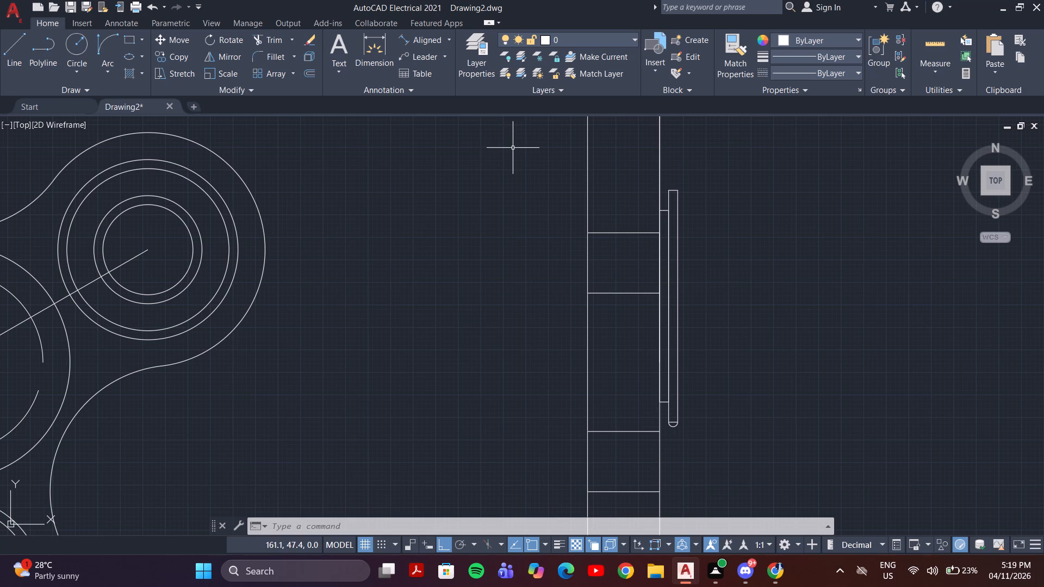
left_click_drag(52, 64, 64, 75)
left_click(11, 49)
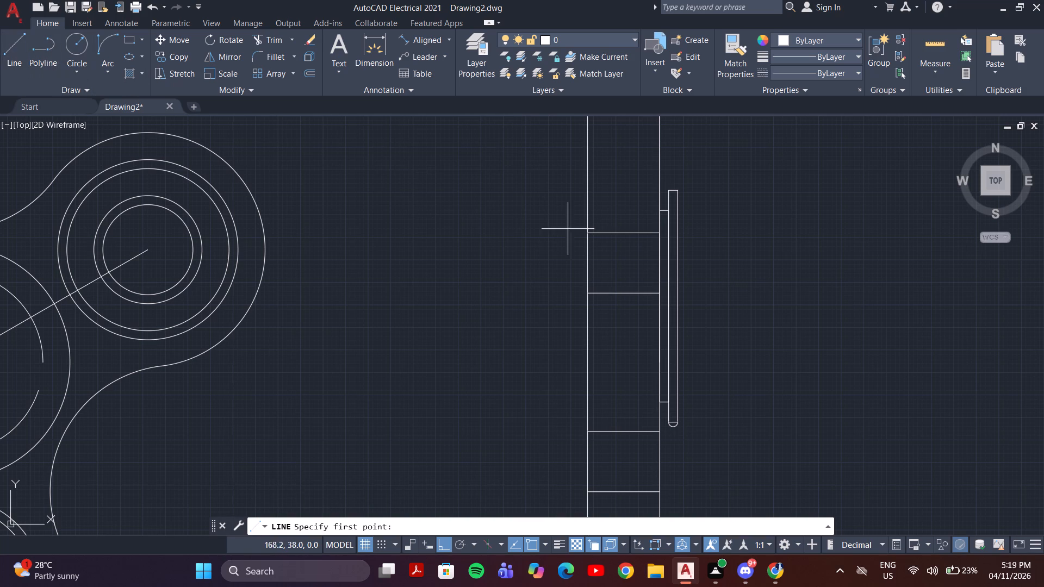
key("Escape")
Draw a circle with a 90 mm radius, centred in the empty area to the right of the side view.
left_click(77, 47)
scroll(642, 252, "down", 1)
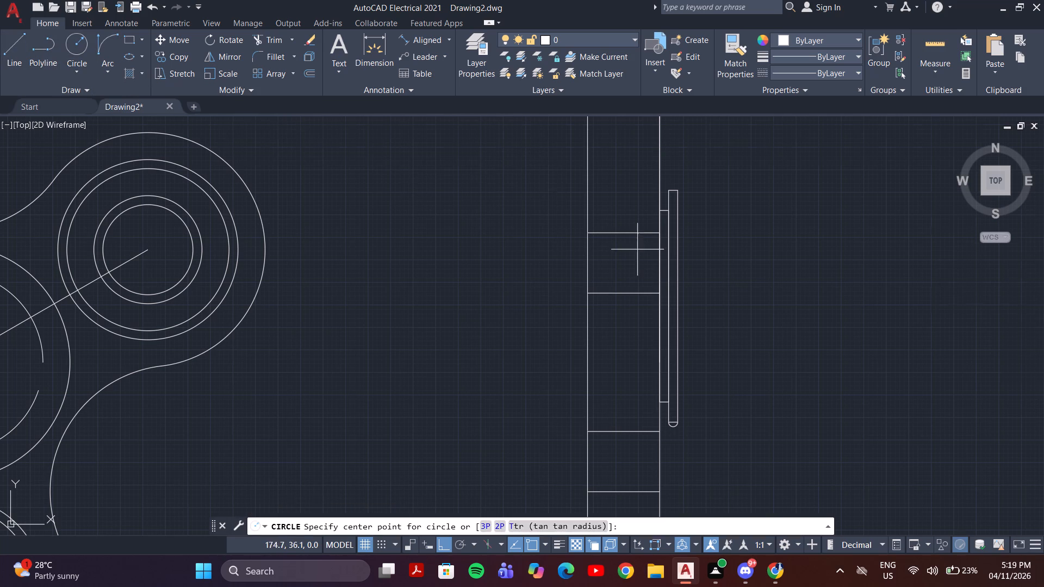
scroll(646, 254, "down", 1)
middle_click_drag(719, 259, 639, 259)
left_click(748, 257)
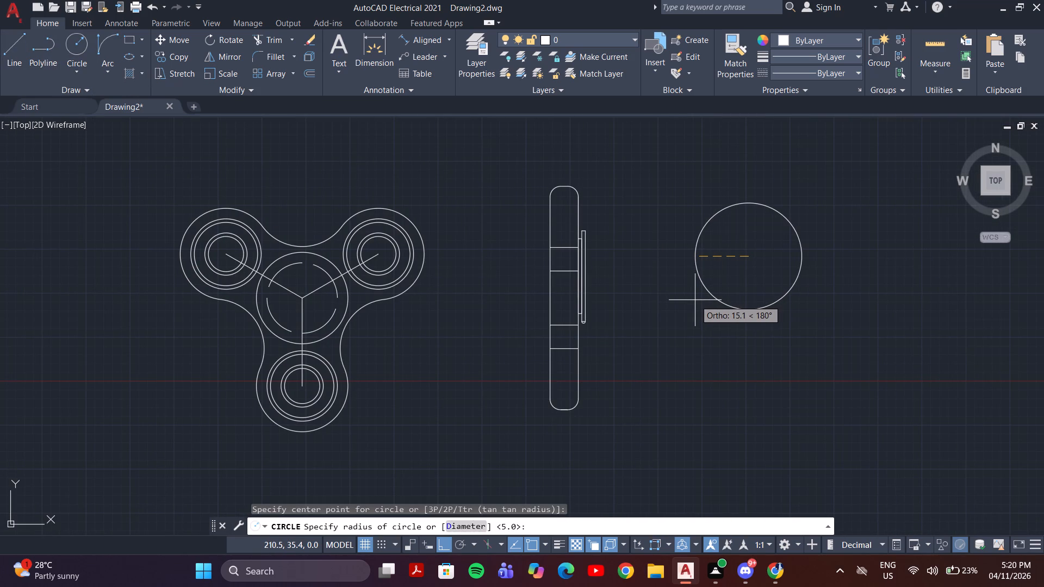
type("90")
key("Return")
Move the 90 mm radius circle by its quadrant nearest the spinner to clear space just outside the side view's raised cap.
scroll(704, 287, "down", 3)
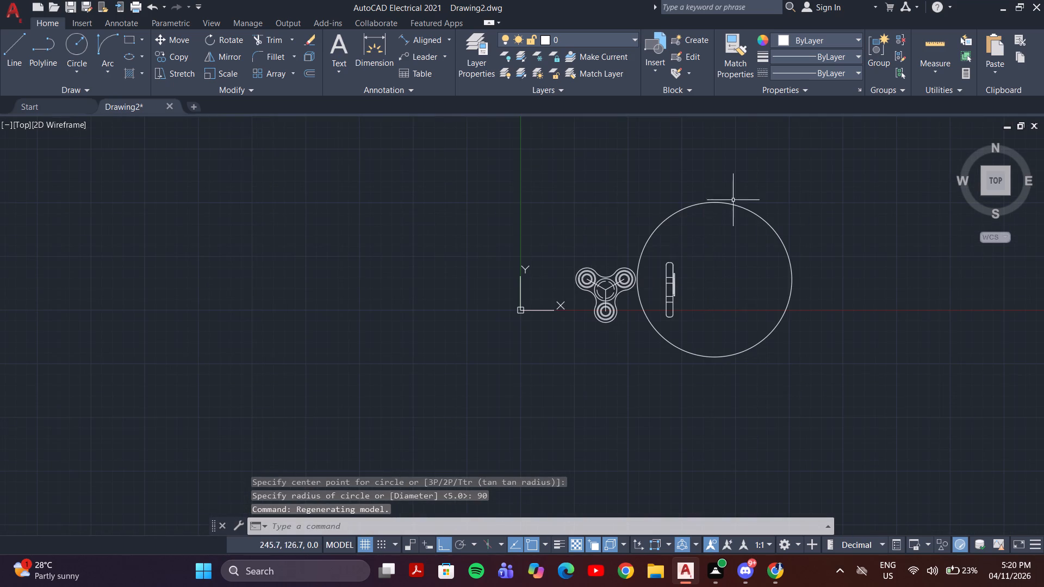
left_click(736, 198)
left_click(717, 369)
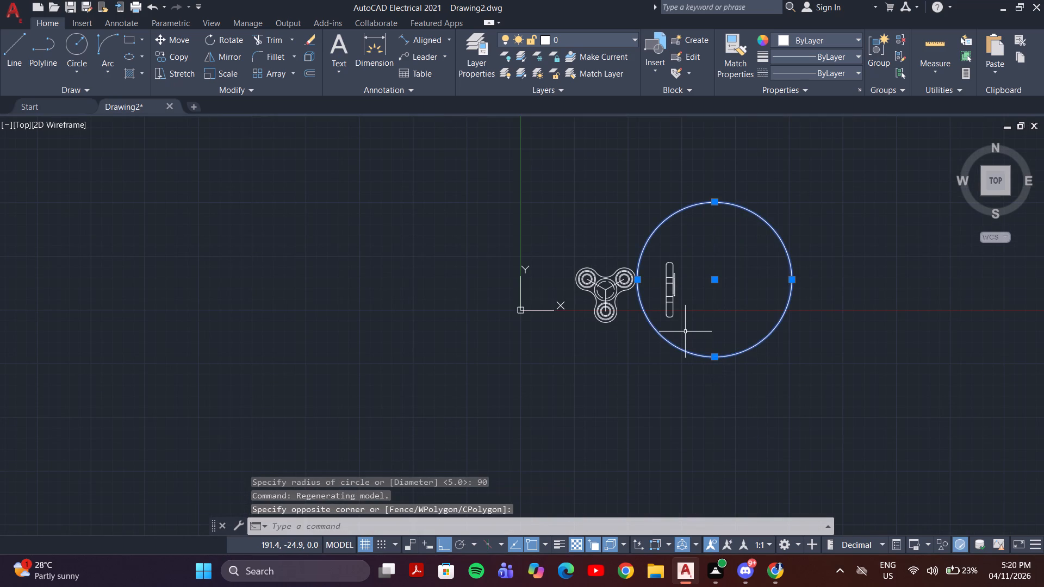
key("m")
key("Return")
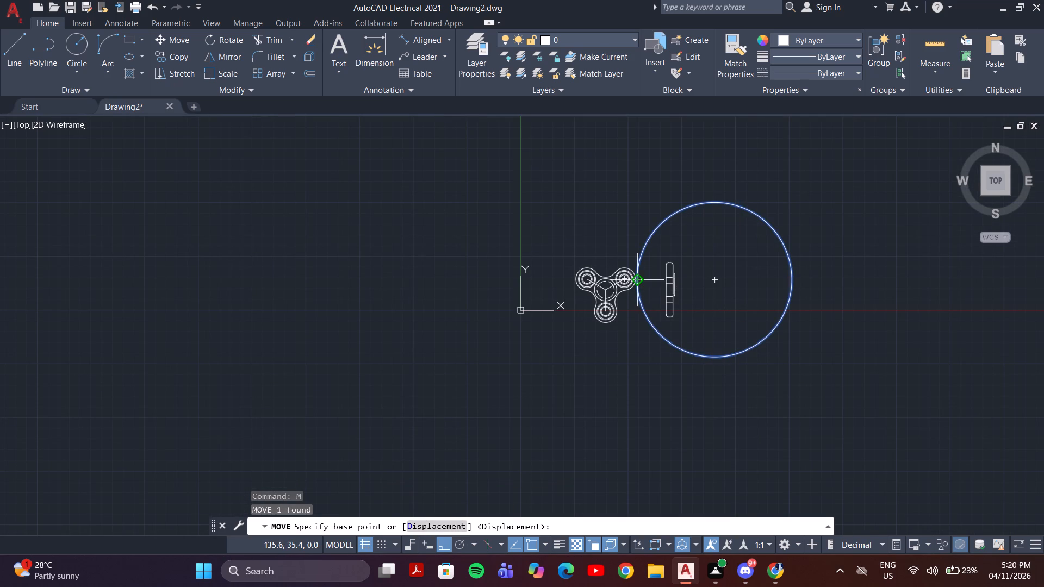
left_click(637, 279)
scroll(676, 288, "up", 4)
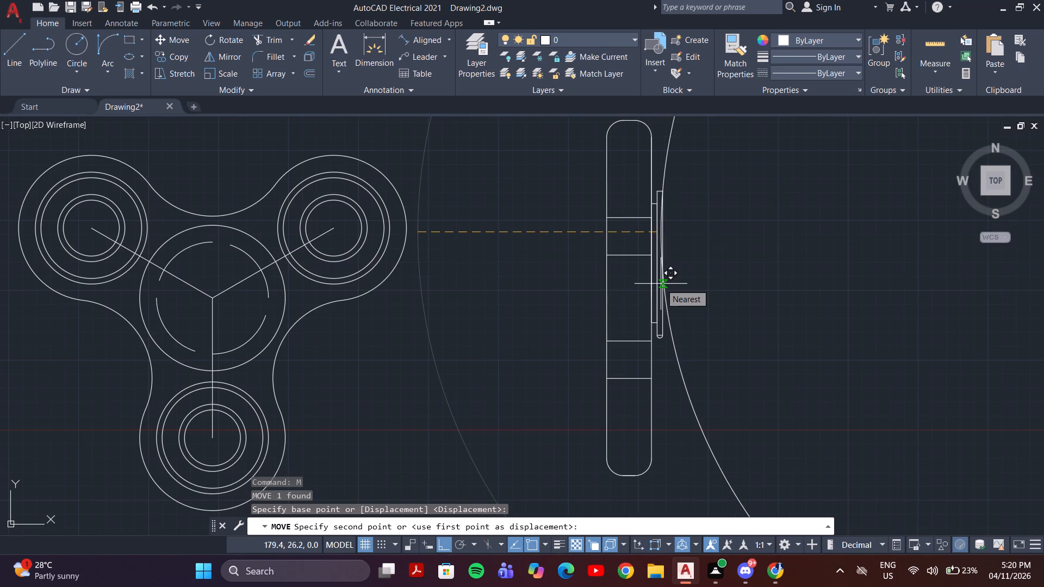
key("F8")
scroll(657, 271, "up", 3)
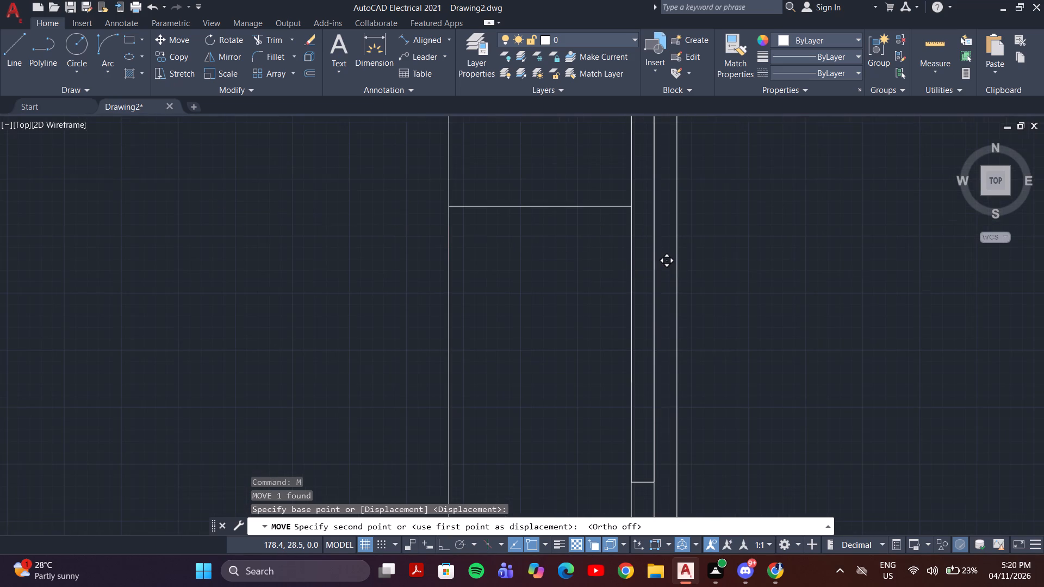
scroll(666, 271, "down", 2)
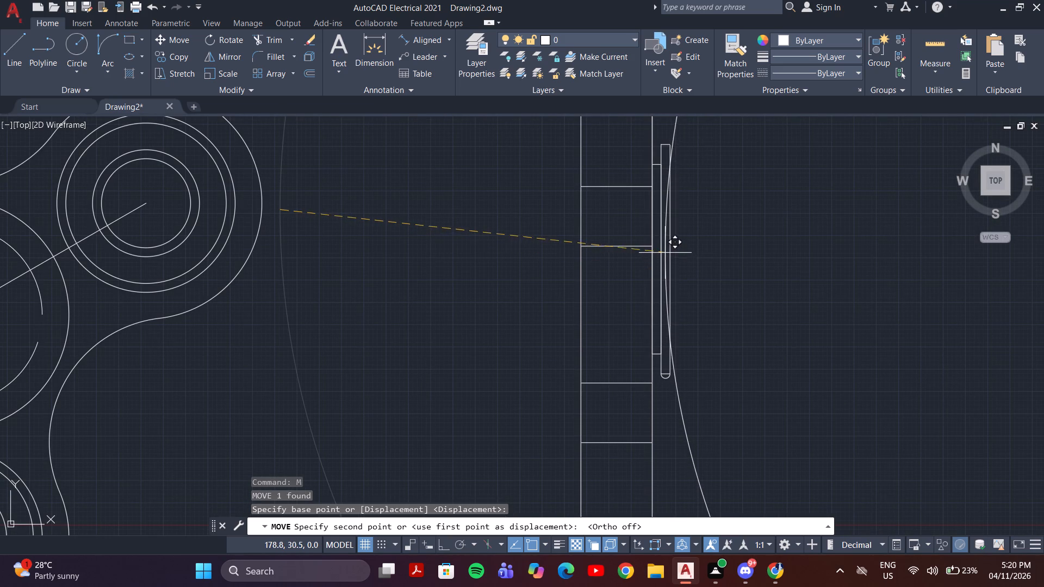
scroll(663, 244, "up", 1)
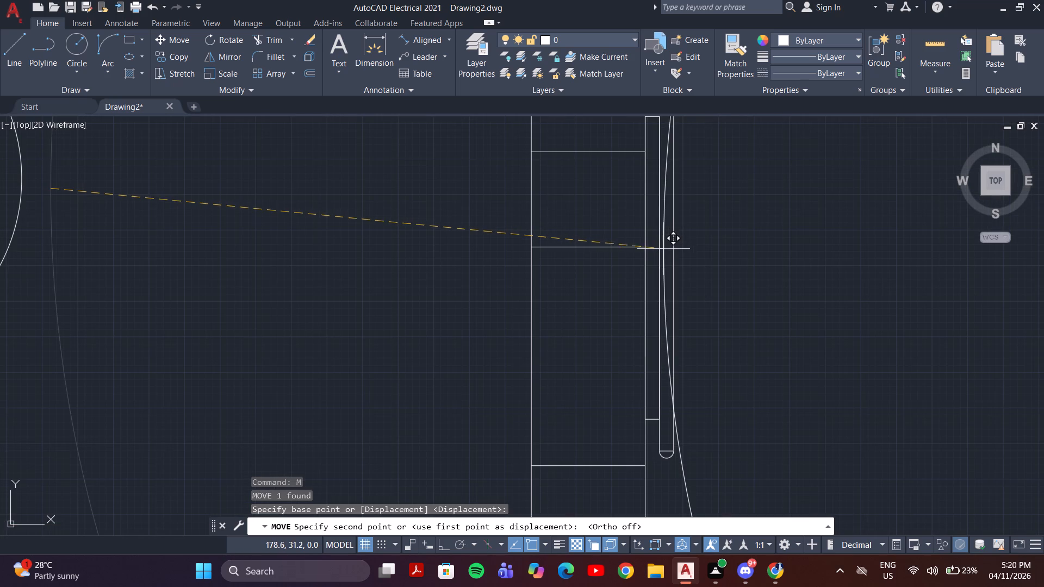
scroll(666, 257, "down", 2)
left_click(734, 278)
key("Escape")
Trim away the rounded arc beyond the horizontal end line at the outer strip's lower end.
scroll(684, 314, "up", 3)
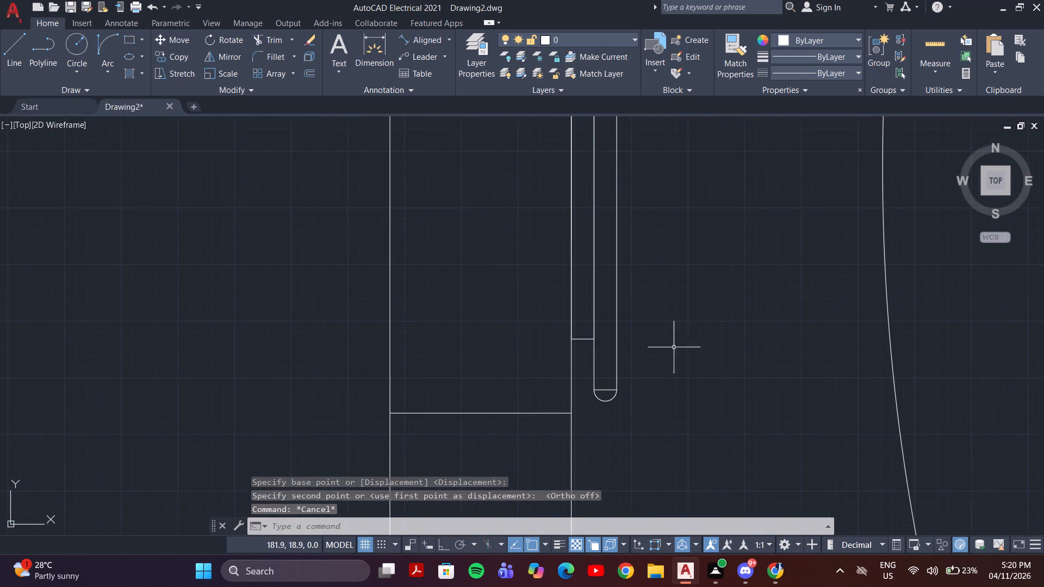
scroll(668, 358, "down", 2)
type("TR")
key("Return")
scroll(639, 384, "up", 4)
left_click_drag(644, 329, 704, 324)
scroll(711, 331, "down", 6)
key("Escape")
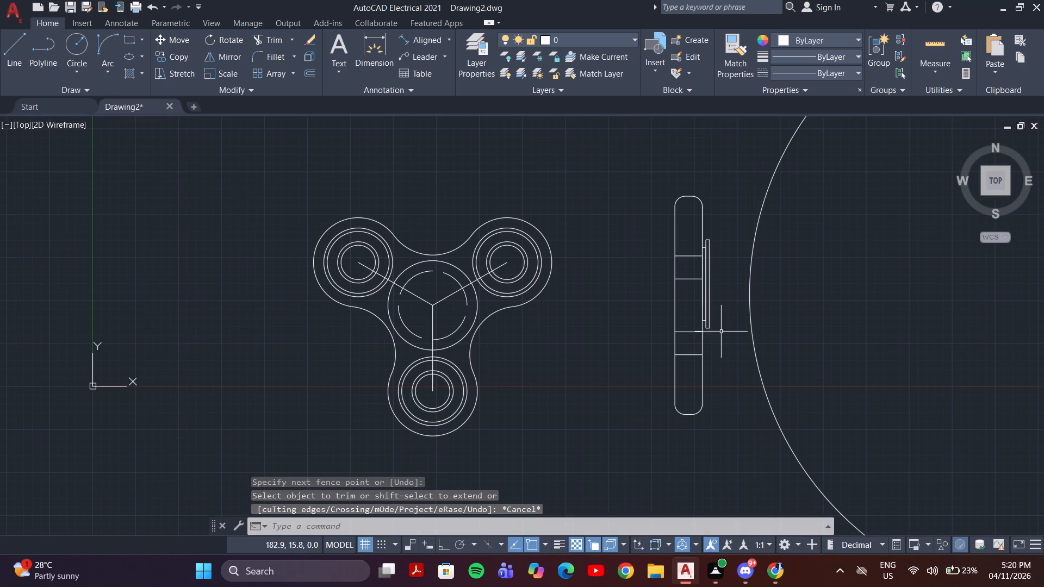
Move the large circle by its quadrant facing the side view closer to the outer strip, near the strip's mid-height and just clear of it.
scroll(739, 297, "down", 4)
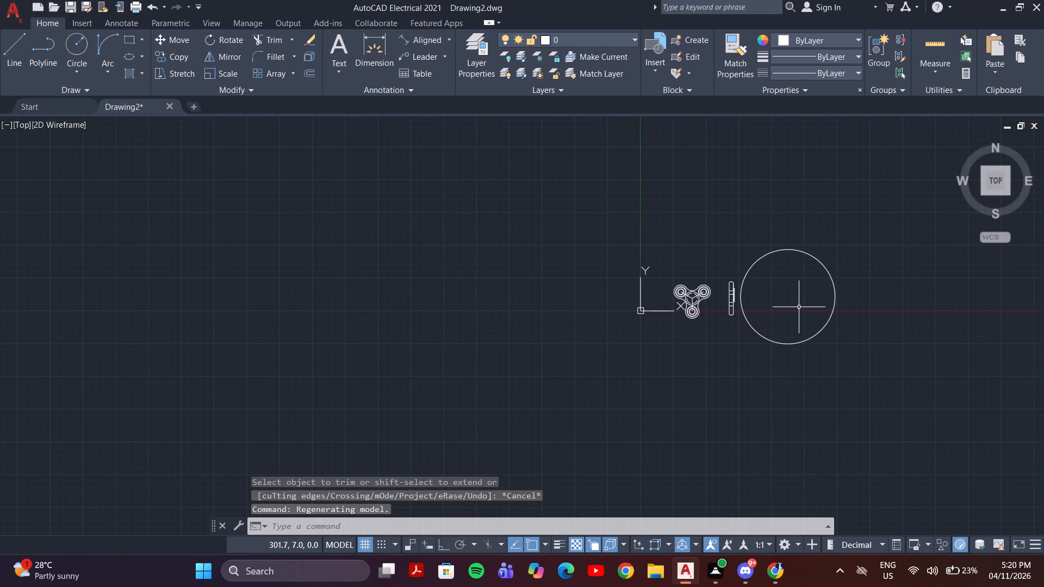
scroll(752, 290, "up", 7)
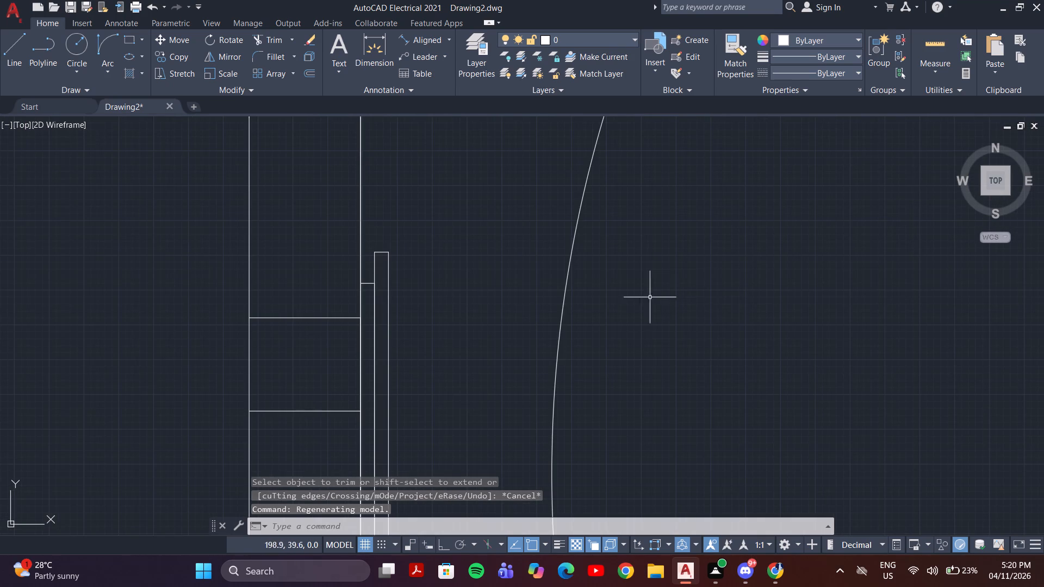
left_click(563, 317)
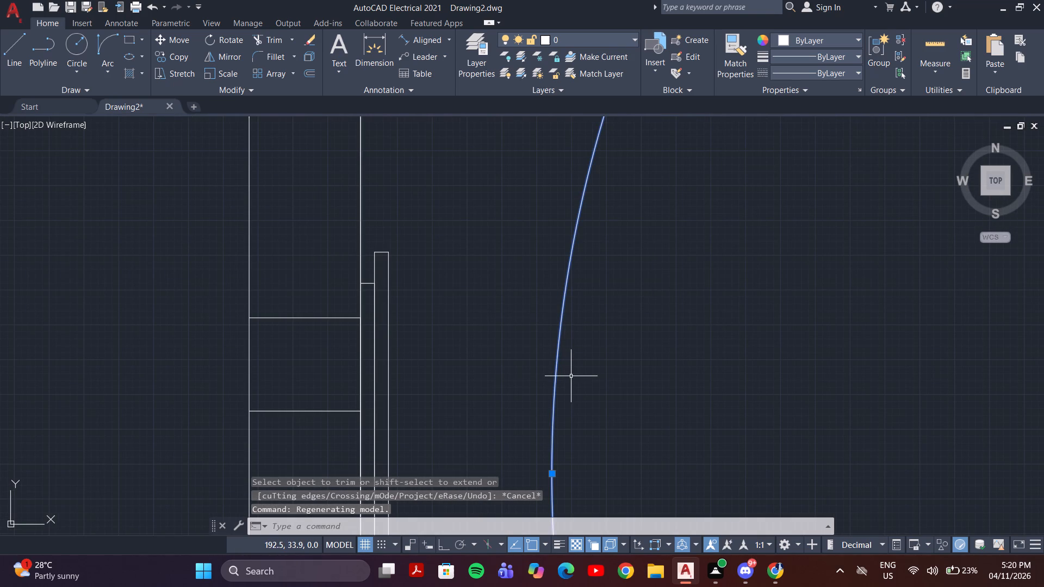
key("m")
key("Return")
scroll(571, 371, "down", 3)
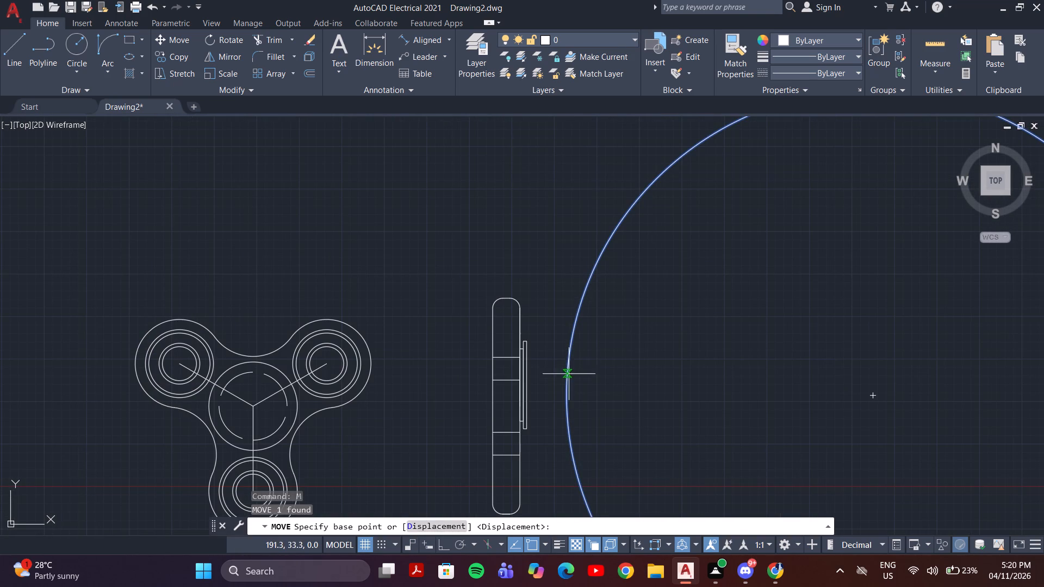
left_click(567, 396)
scroll(535, 383, "up", 1)
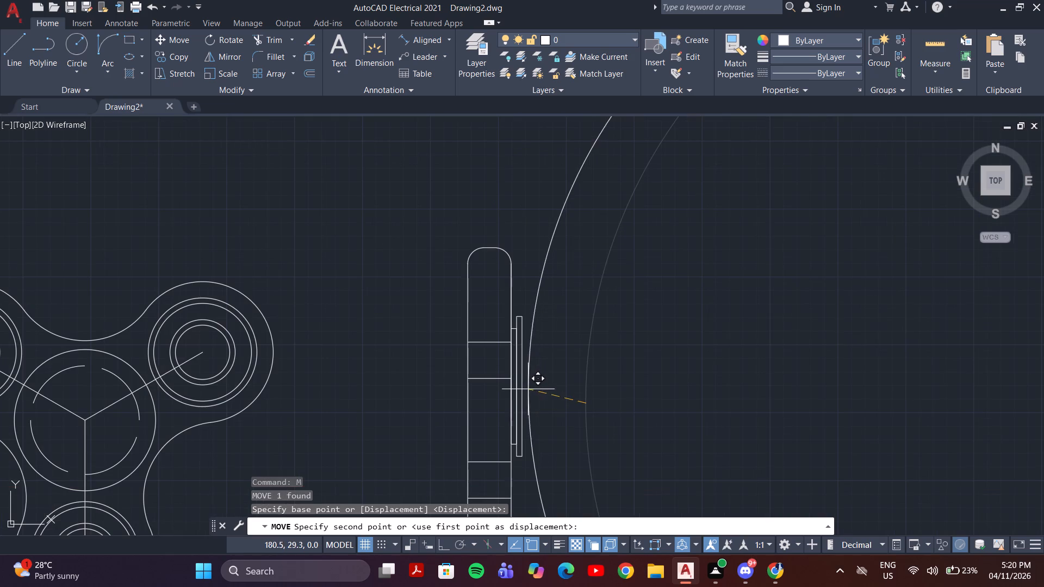
scroll(522, 384, "up", 2)
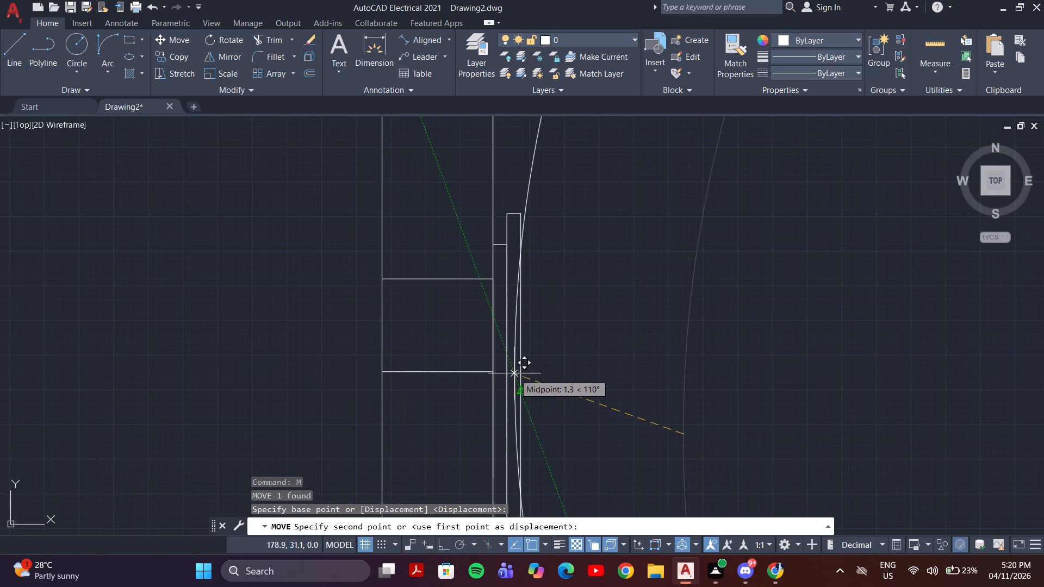
middle_click_drag(513, 363, 513, 276)
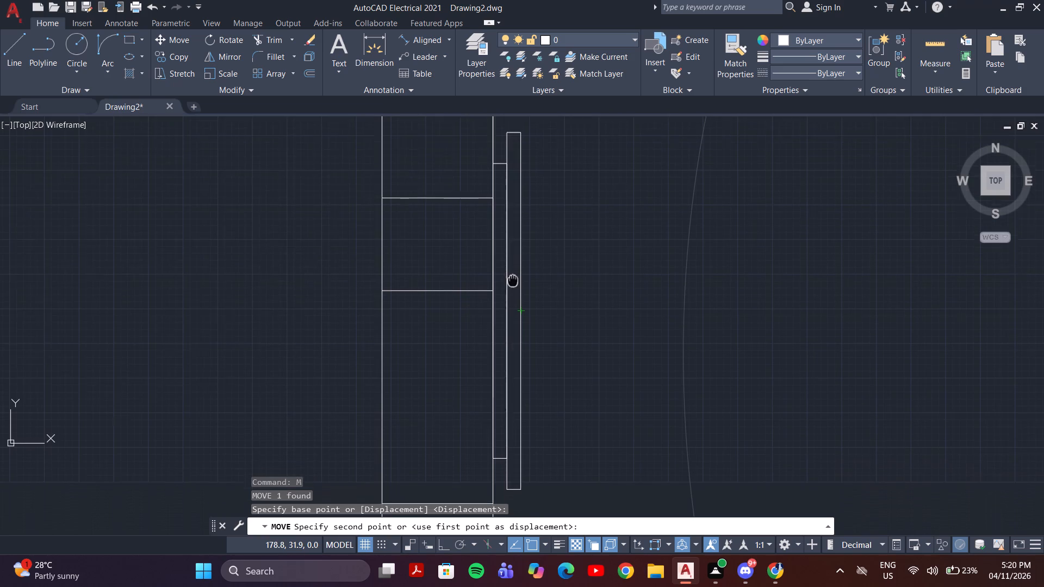
middle_click_drag(513, 276, 513, 267)
scroll(513, 267, "down", 1)
scroll(513, 267, "up", 1)
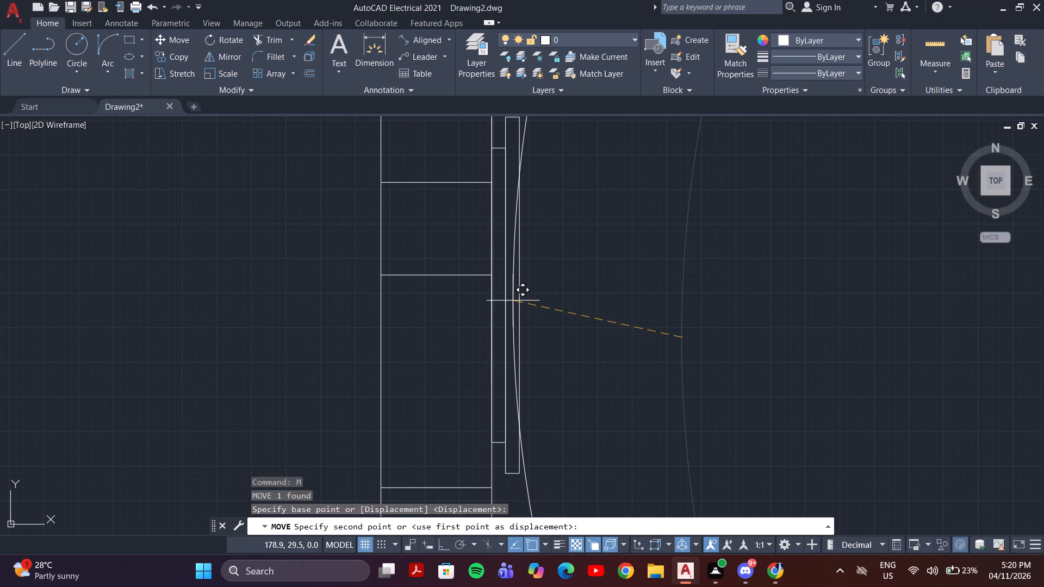
left_click(580, 307)
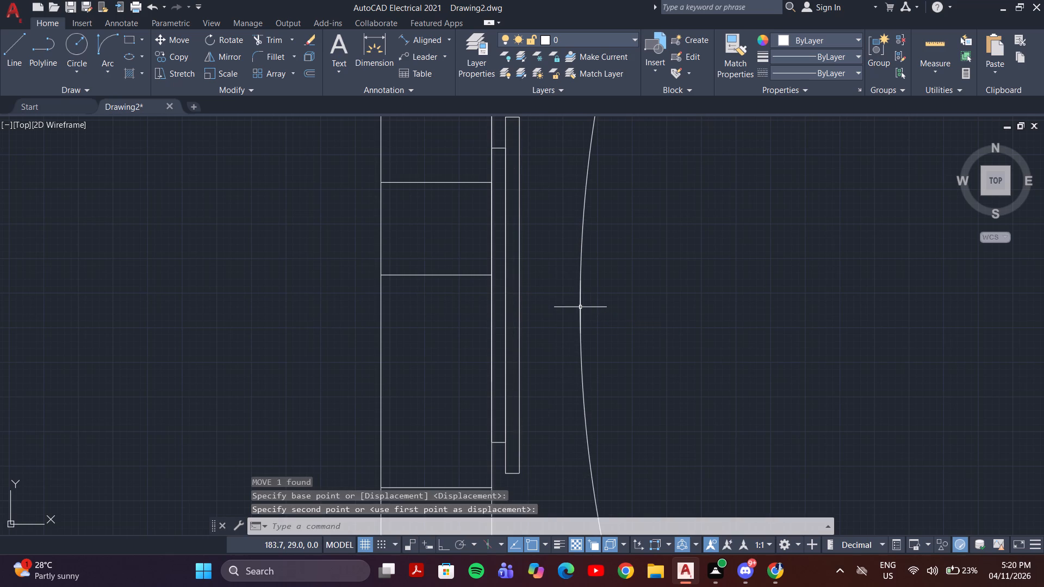
key("Escape")
Draw a horizontal line about 12.4 mm long from the large circle's quadrant facing the side view towards the circle's inside.
scroll(580, 307, "down", 1)
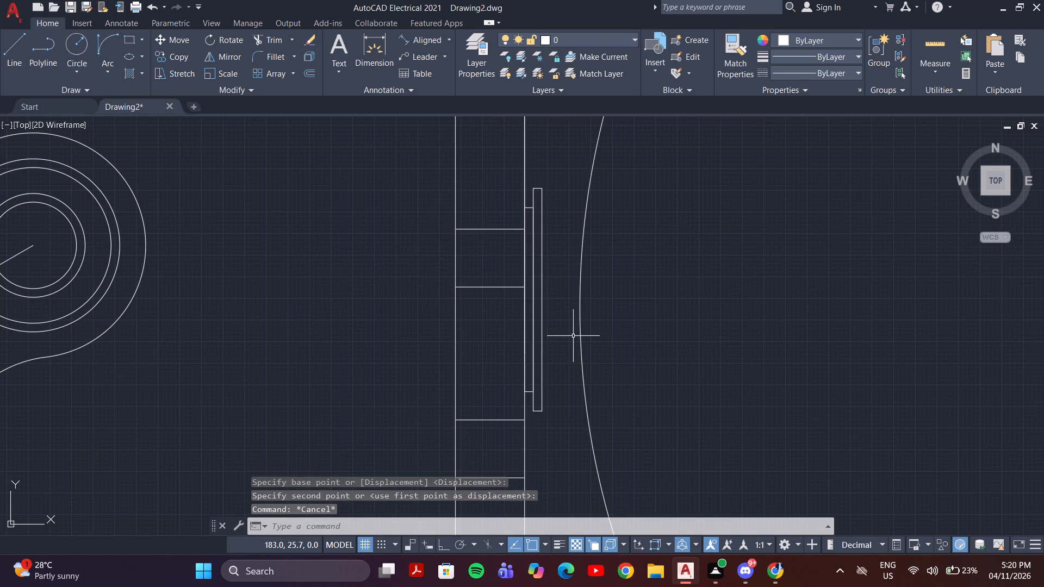
key("l")
key("Return")
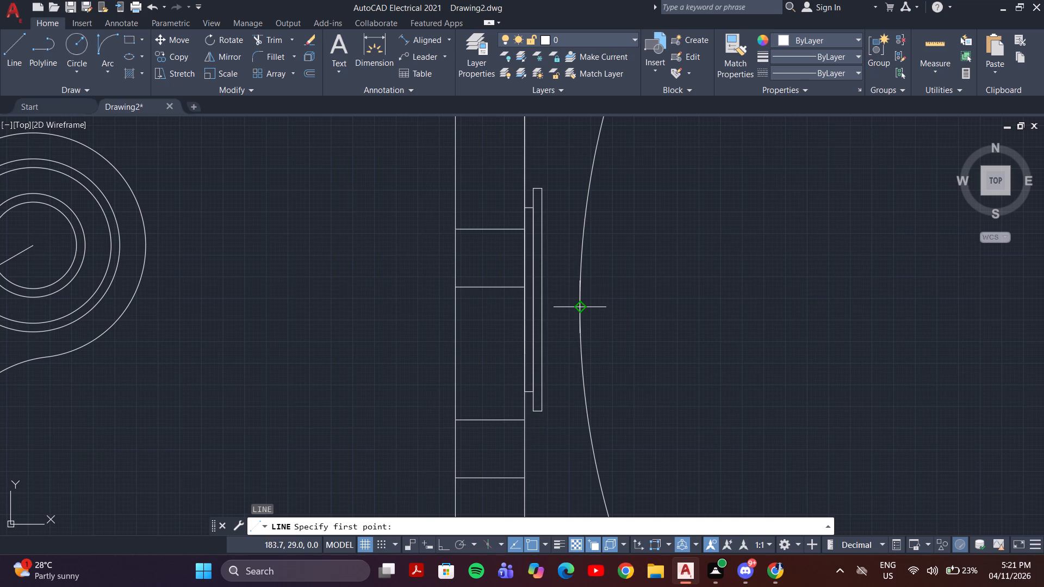
left_click(579, 309)
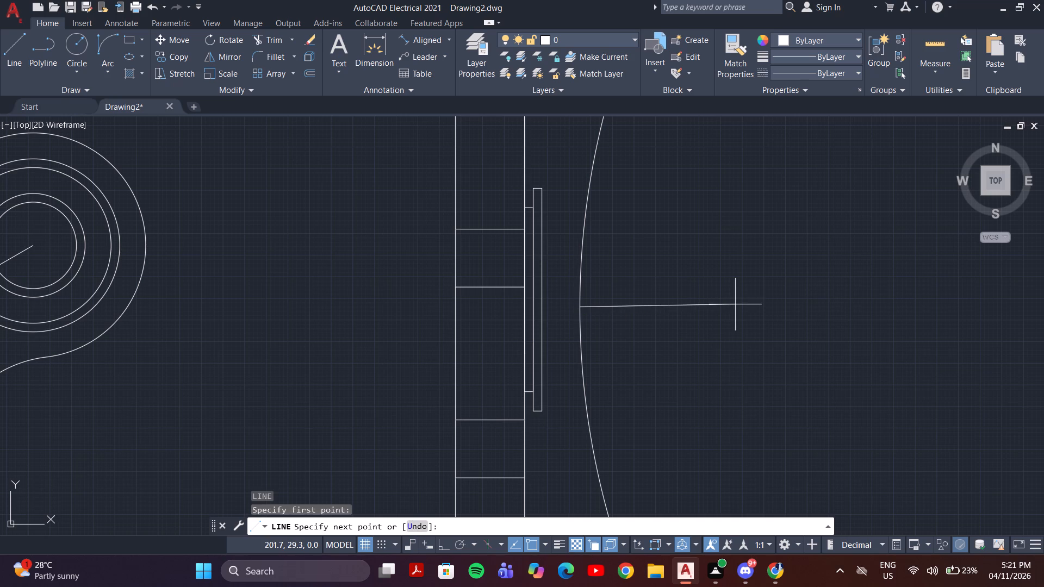
key("F8")
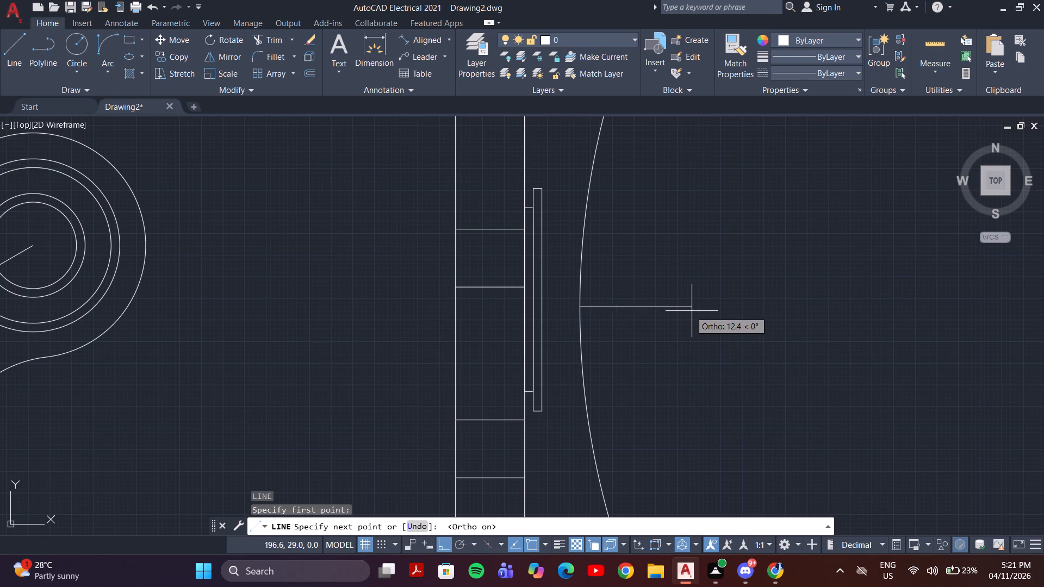
left_click(692, 311)
key("Escape")
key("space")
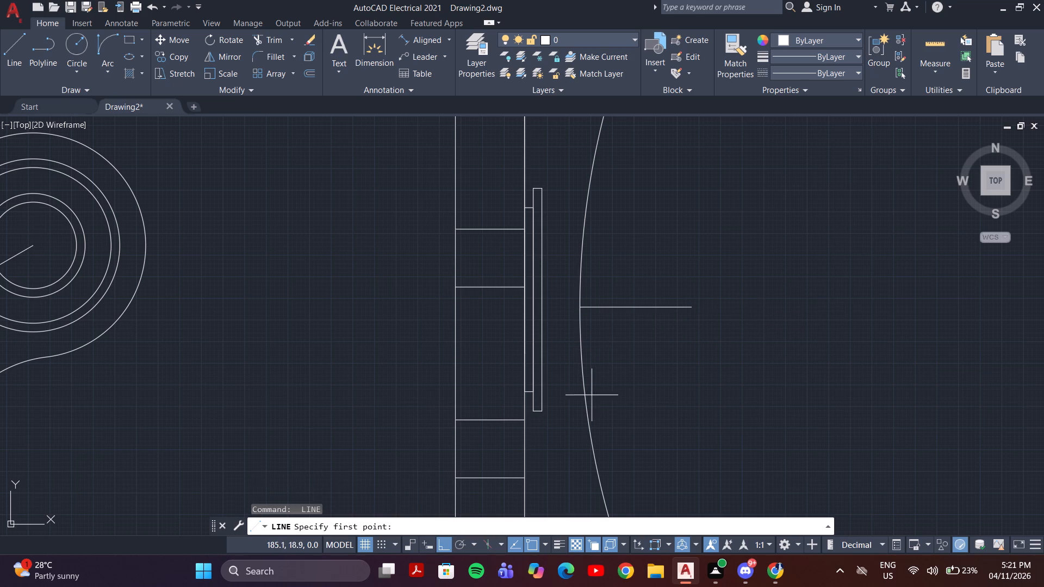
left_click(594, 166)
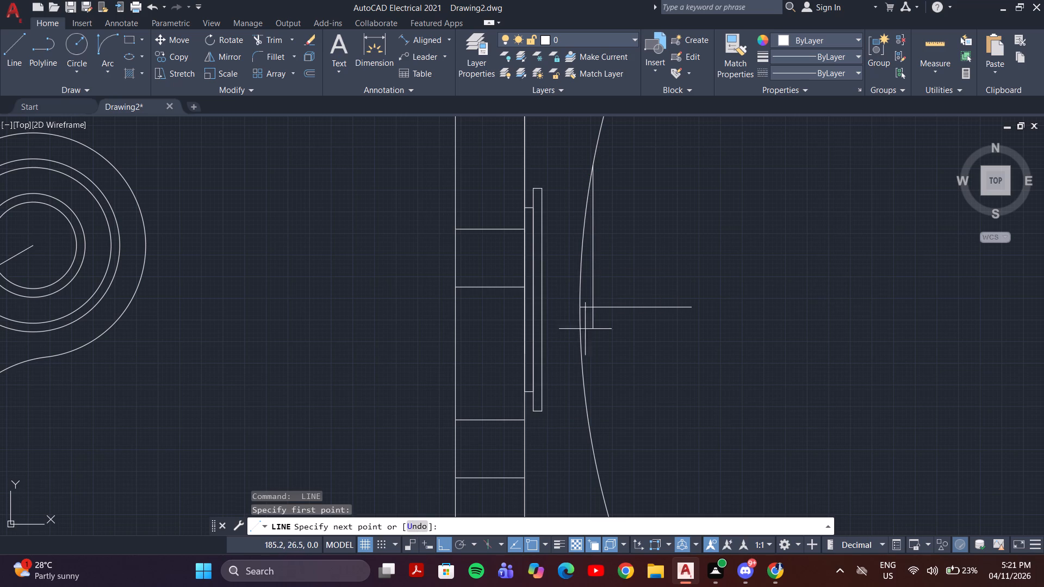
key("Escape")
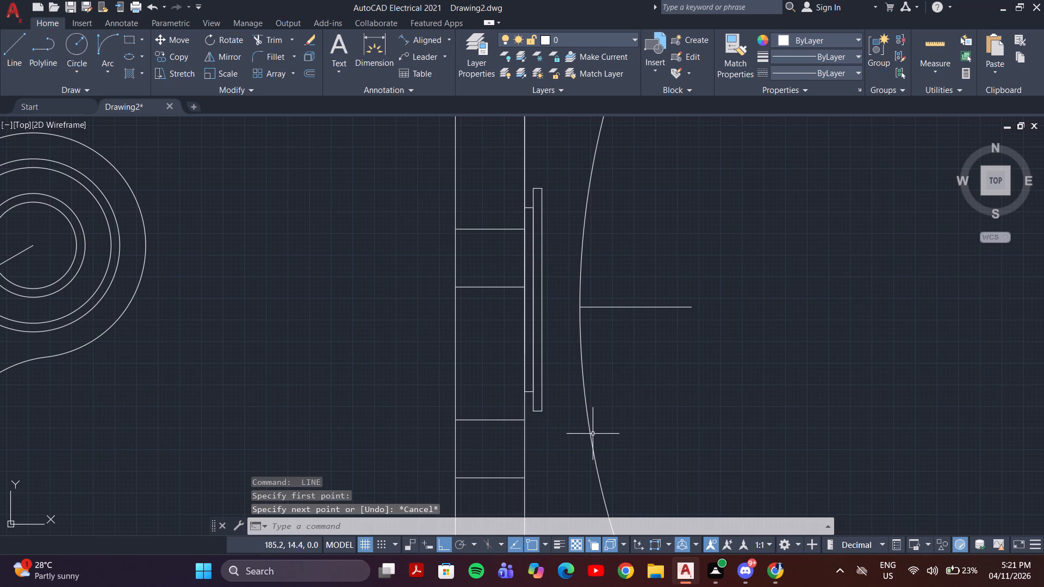
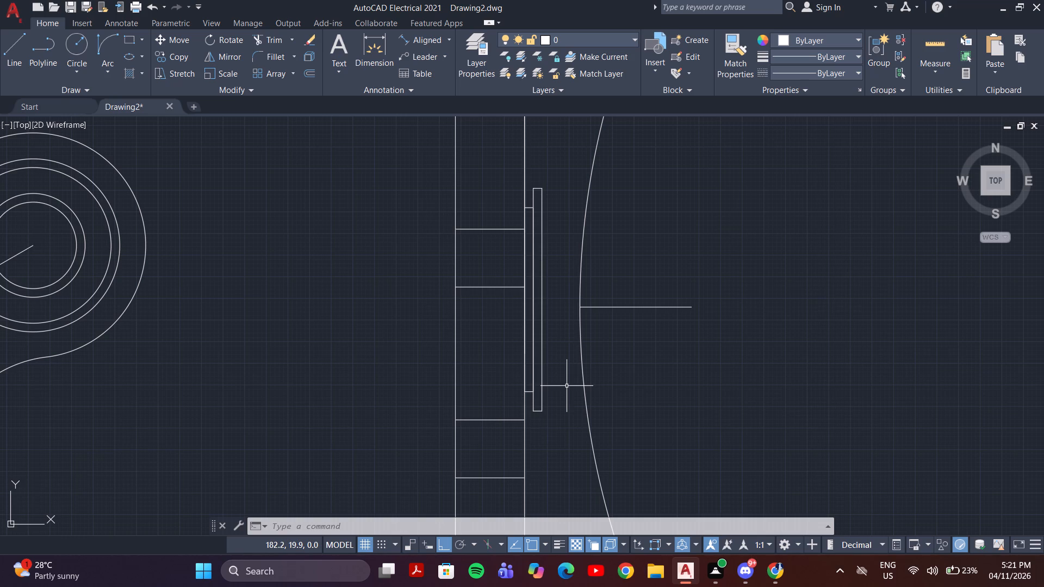
Erase the stepped raised cap from the side view's long edge facing the large circle.
scroll(537, 339, "down", 1)
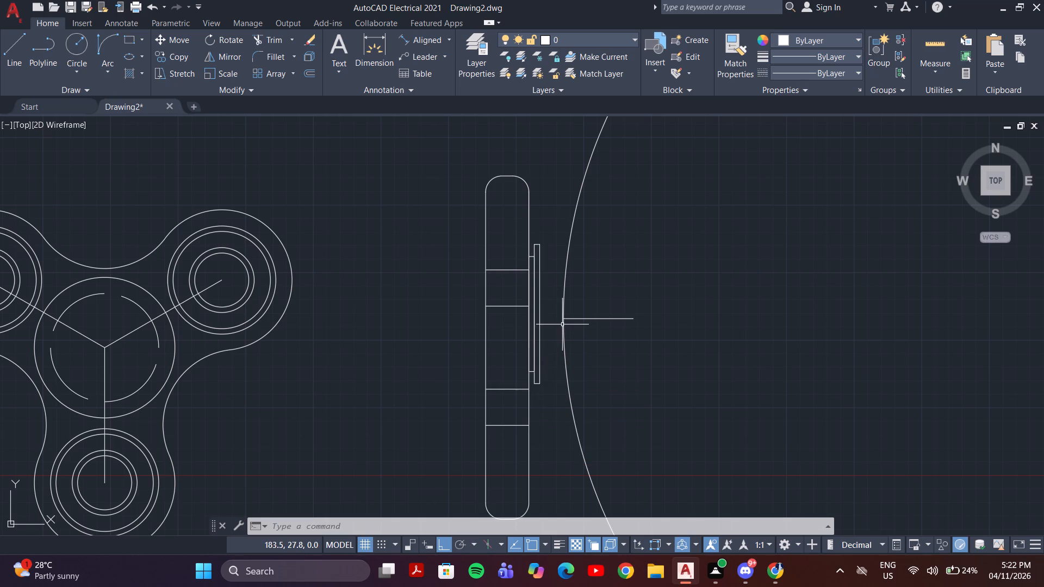
left_click(548, 236)
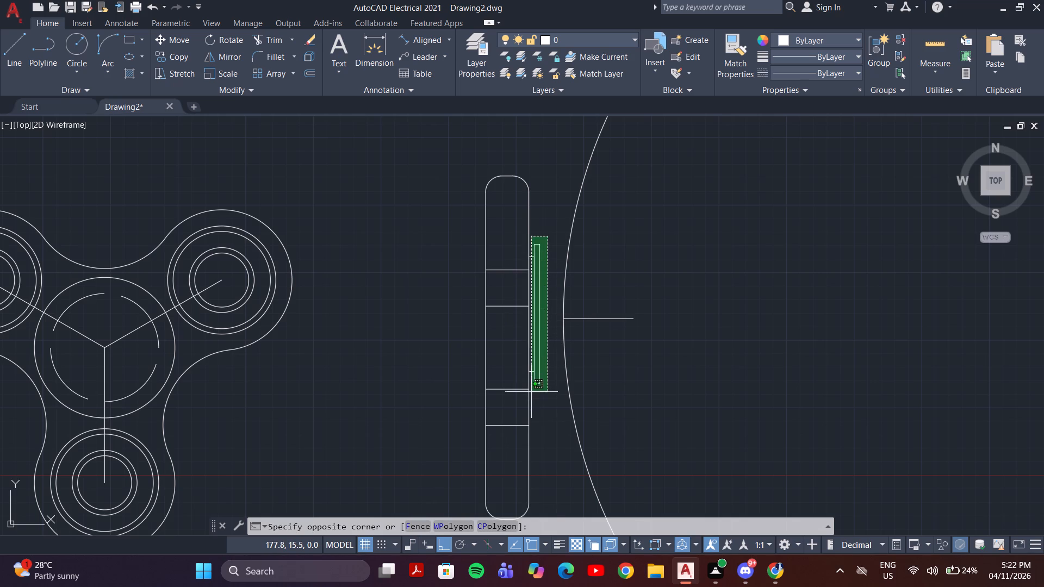
left_click(531, 392)
key("Delete")
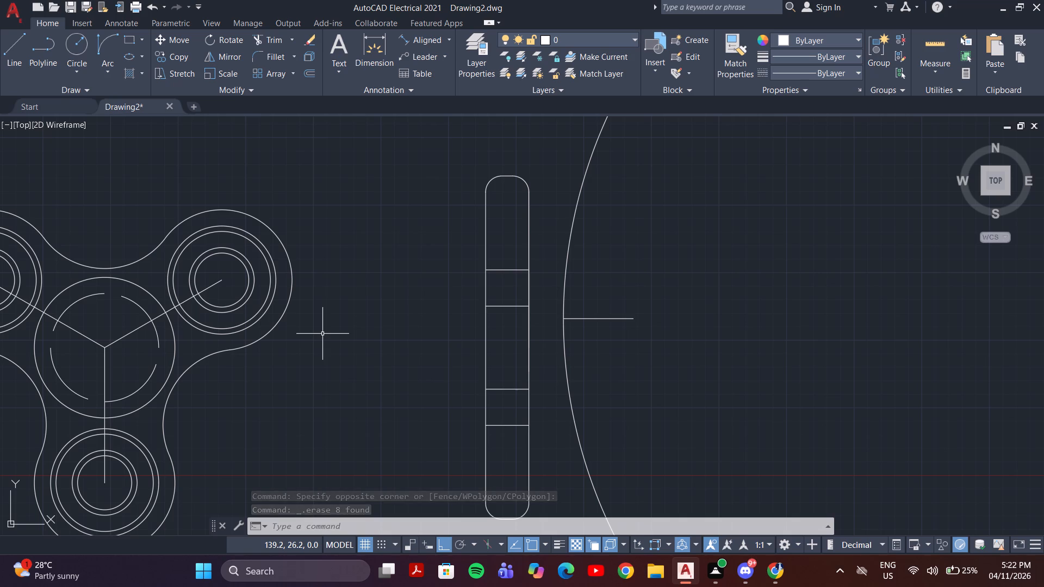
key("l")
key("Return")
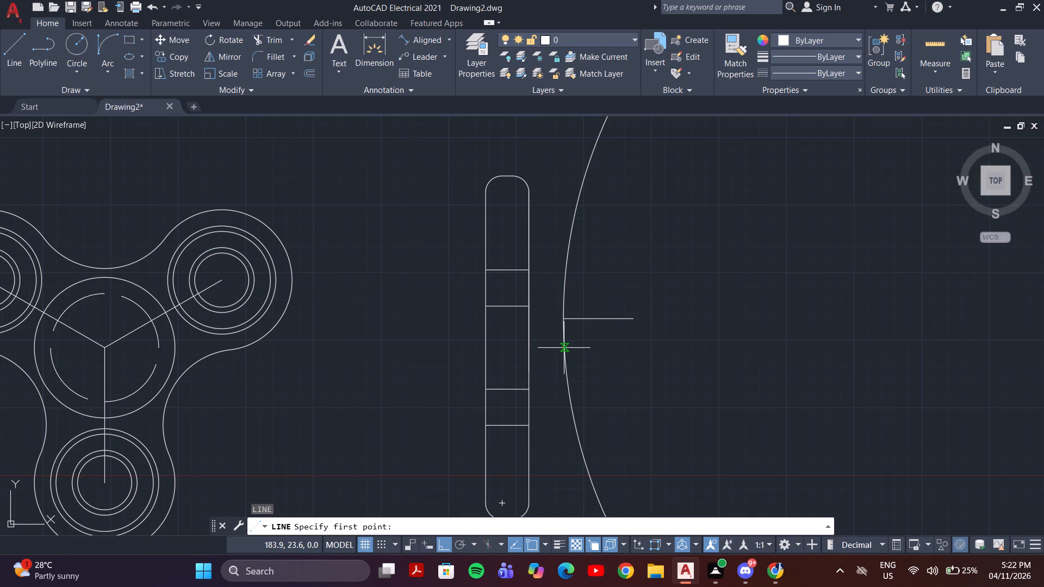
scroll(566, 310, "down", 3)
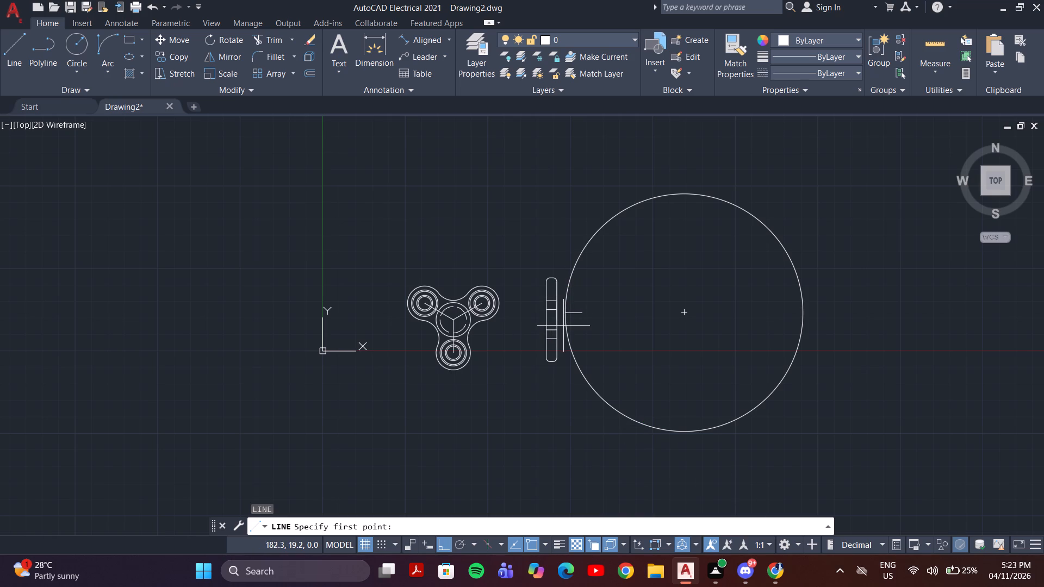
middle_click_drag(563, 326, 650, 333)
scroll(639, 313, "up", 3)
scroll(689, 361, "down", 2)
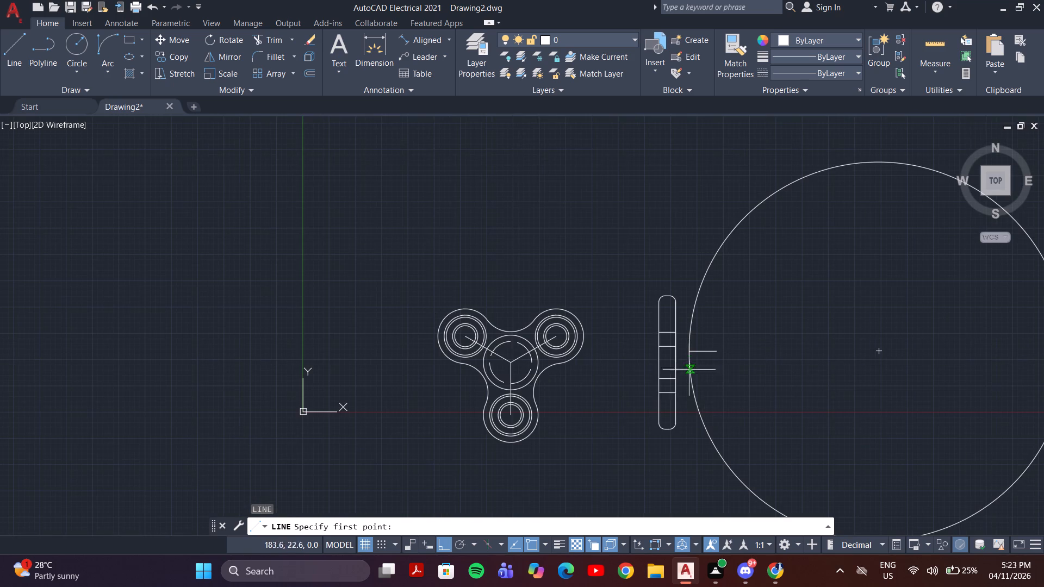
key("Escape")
Move the whole side view, with Ortho off, by the midpoint of its edge facing the large circle onto the circle's nearest quadrant.
left_click(682, 289)
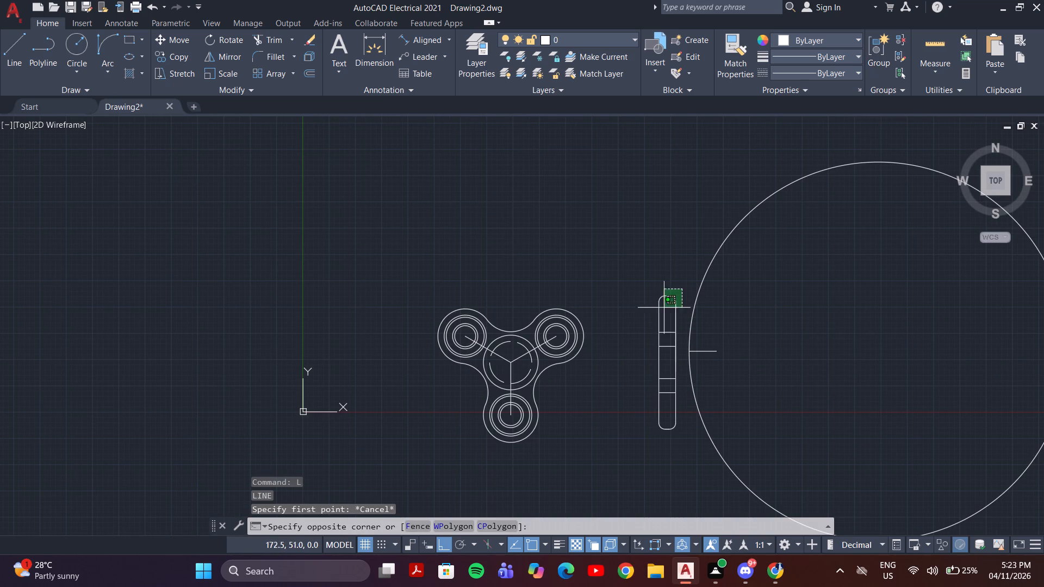
left_click(645, 446)
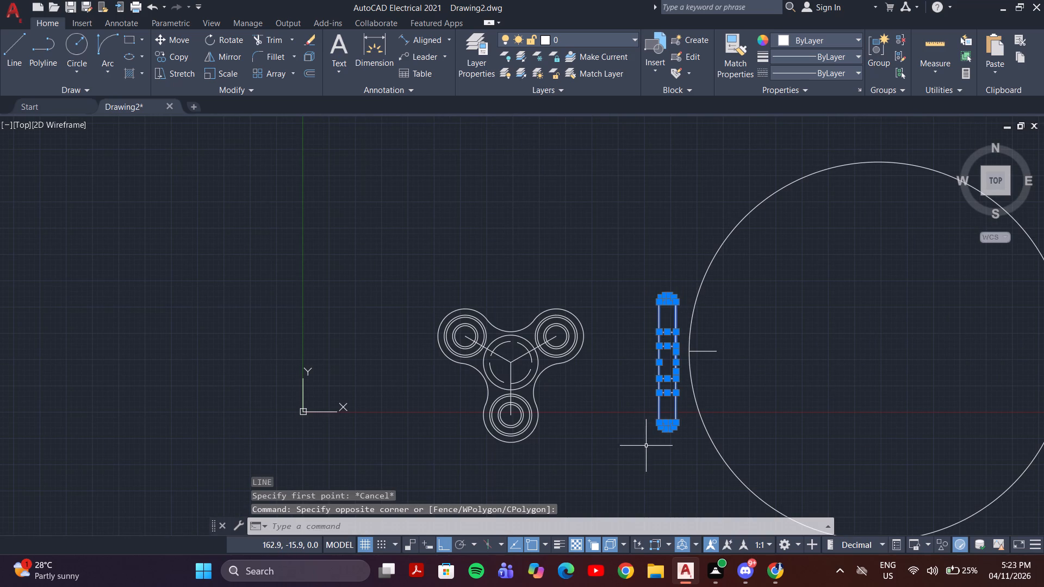
key("m")
key("Return")
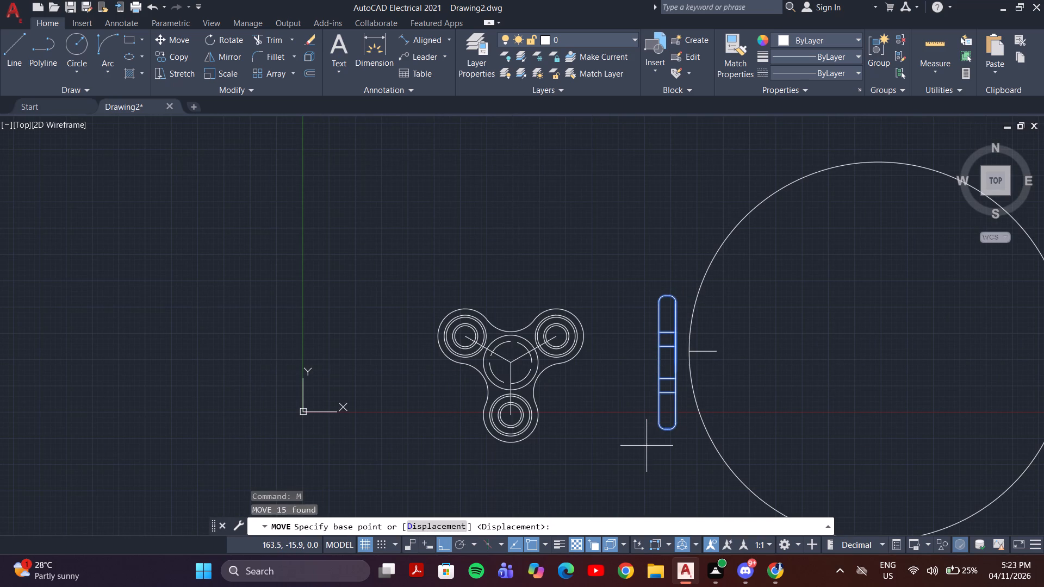
left_click(677, 362)
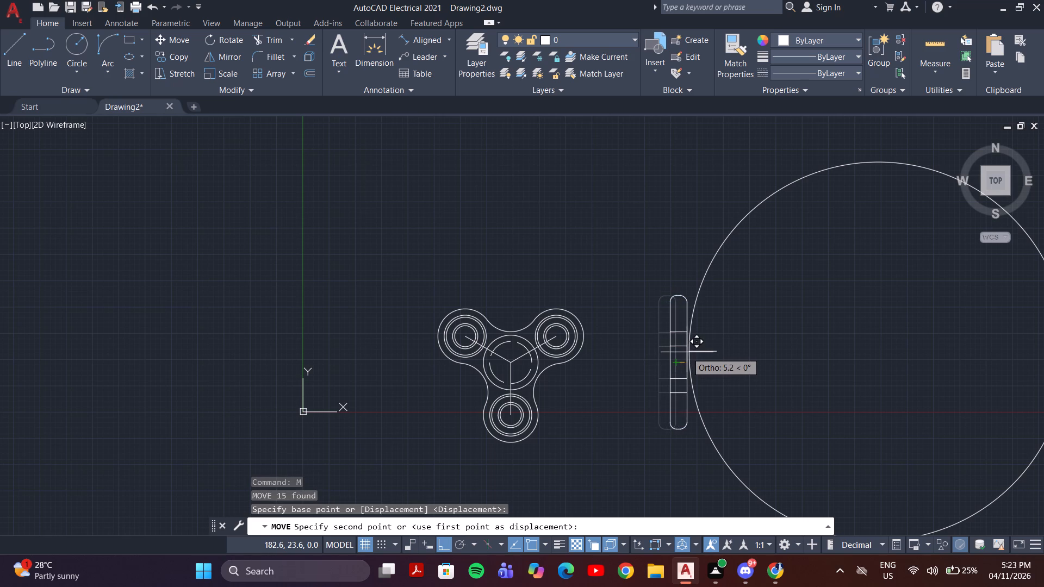
key("F8")
left_click(688, 351)
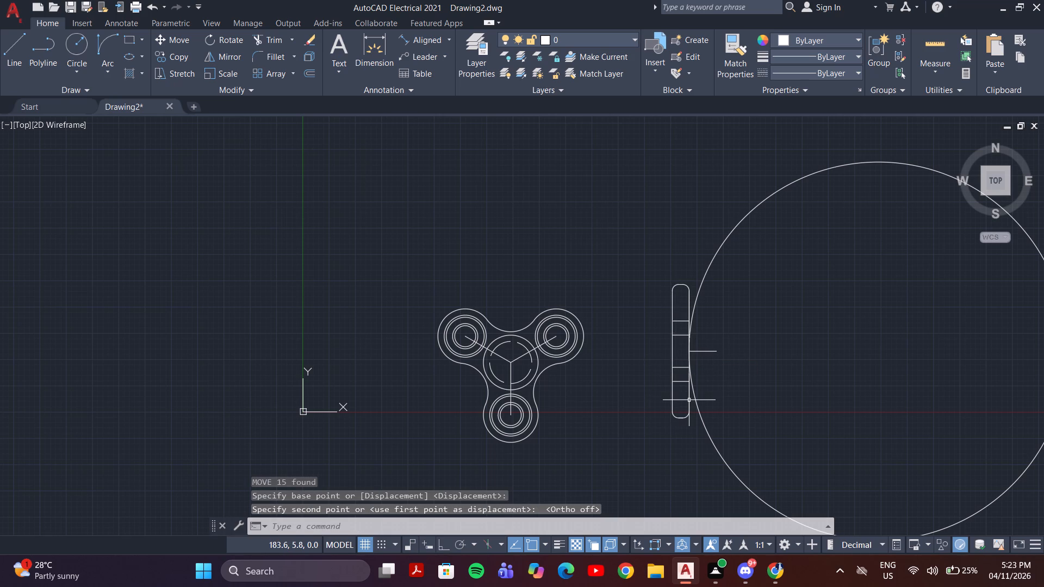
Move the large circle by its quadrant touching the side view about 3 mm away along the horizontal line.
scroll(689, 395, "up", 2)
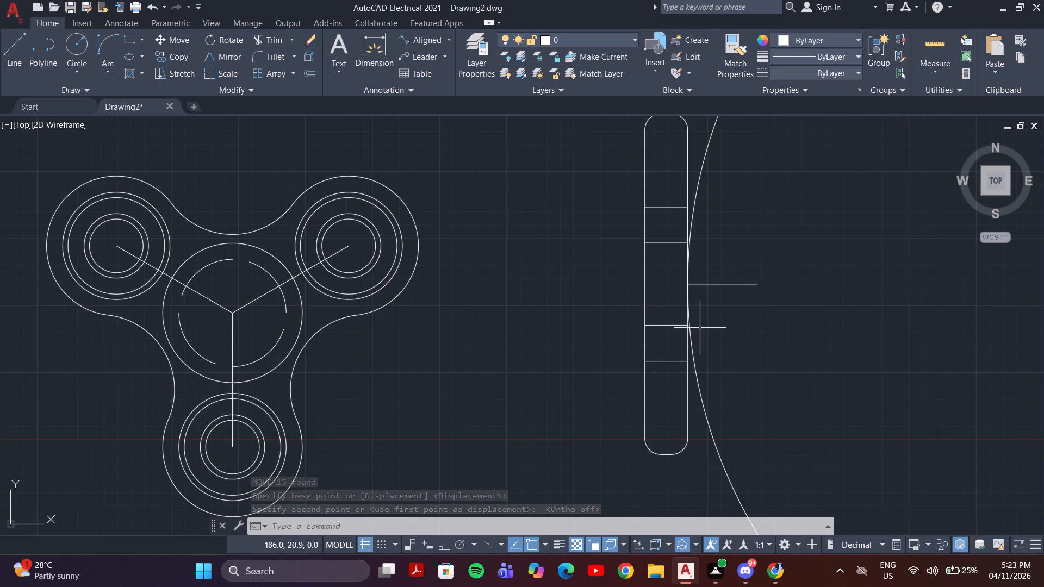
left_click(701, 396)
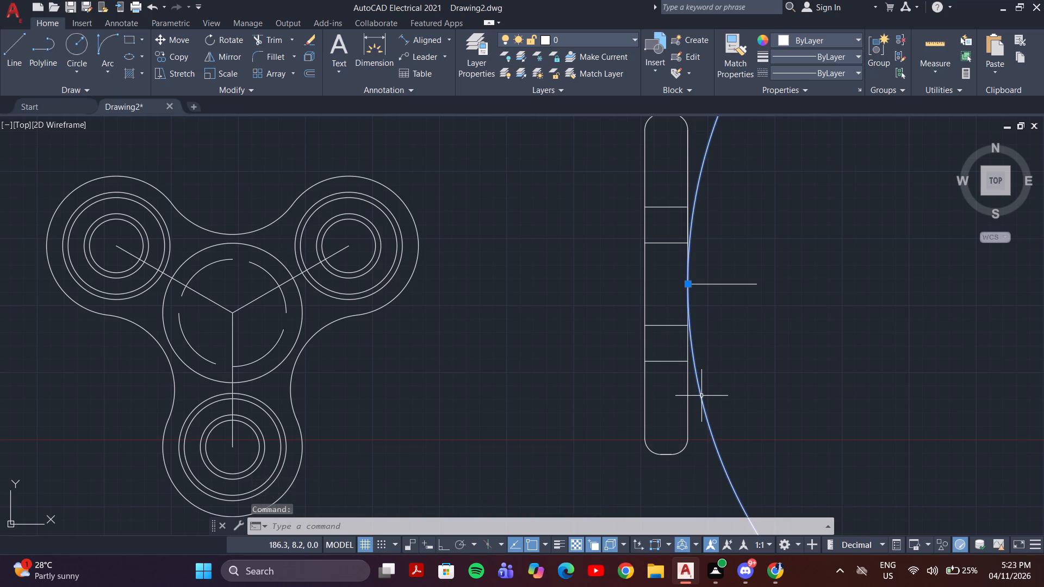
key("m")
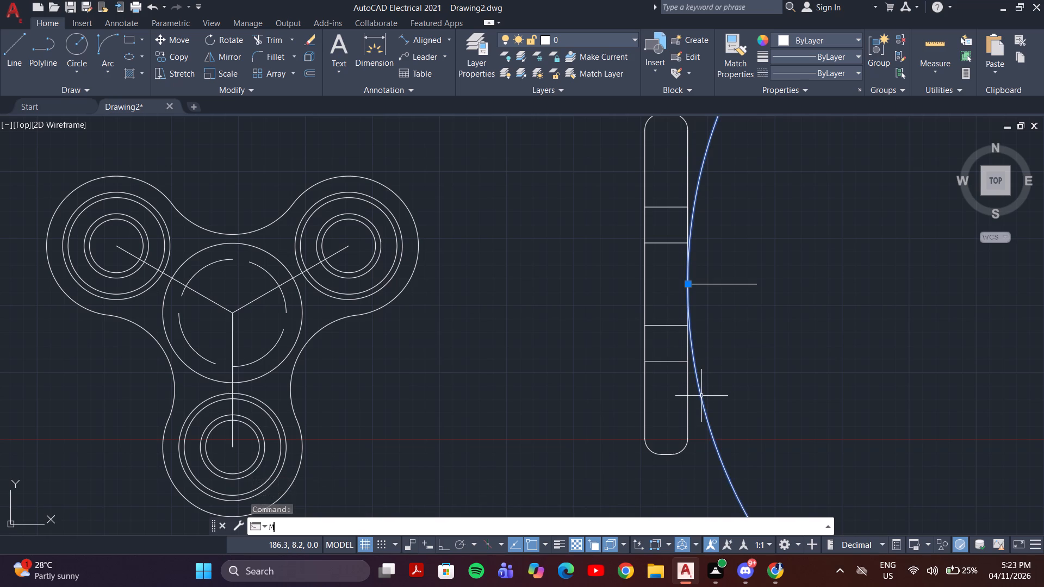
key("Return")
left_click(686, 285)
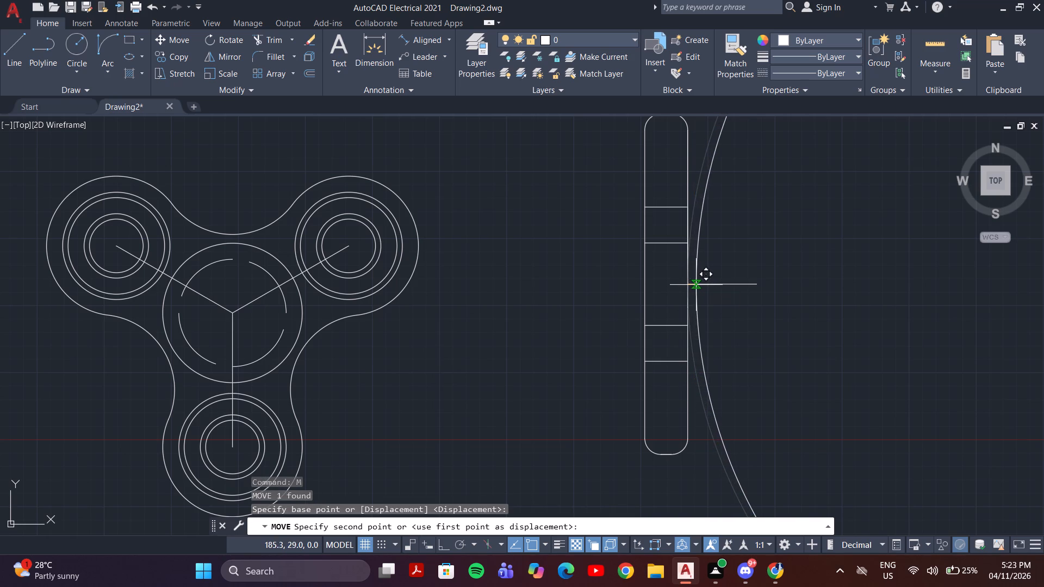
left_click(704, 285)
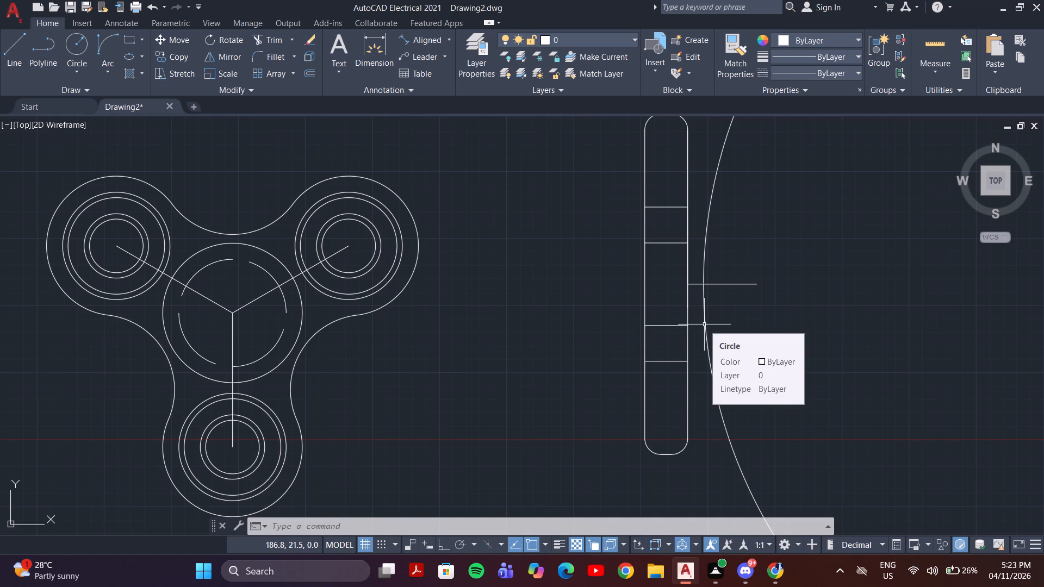
Draw a horizontal line from the inner end of the side view's upper pair of crosslines to just past the large circle's edge.
key("l")
key("Return")
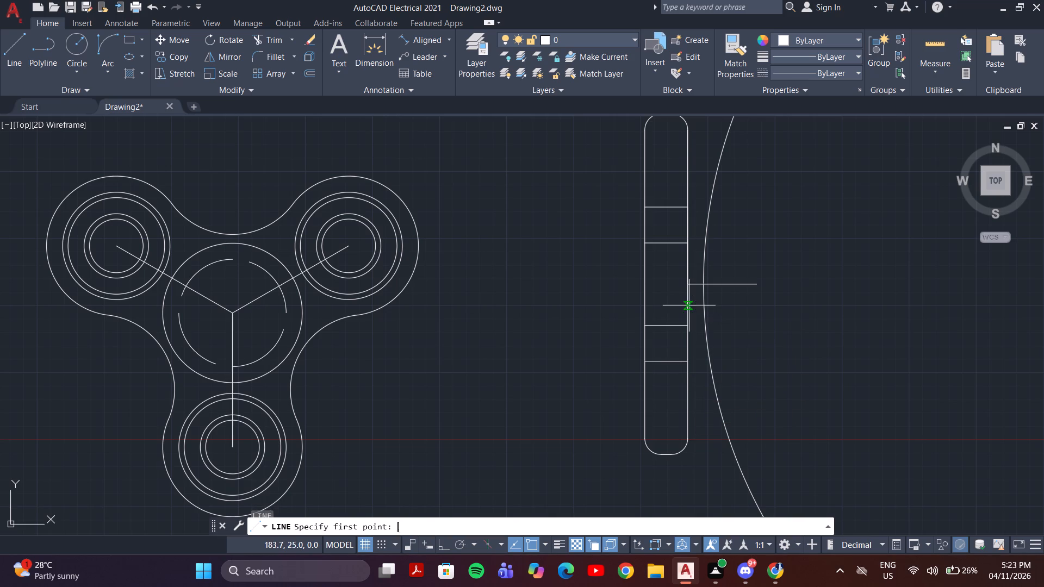
left_click(688, 242)
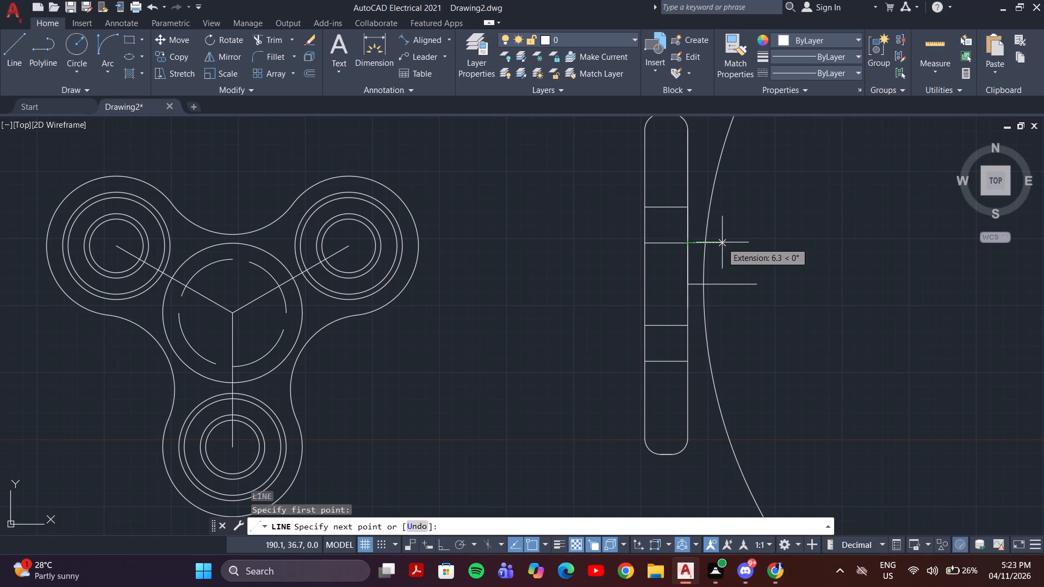
left_click(729, 242)
key("Escape")
Erase the old horizontal line starting at the middle of the side view's edge and crossing the large circle.
left_click(717, 280)
left_click(713, 296)
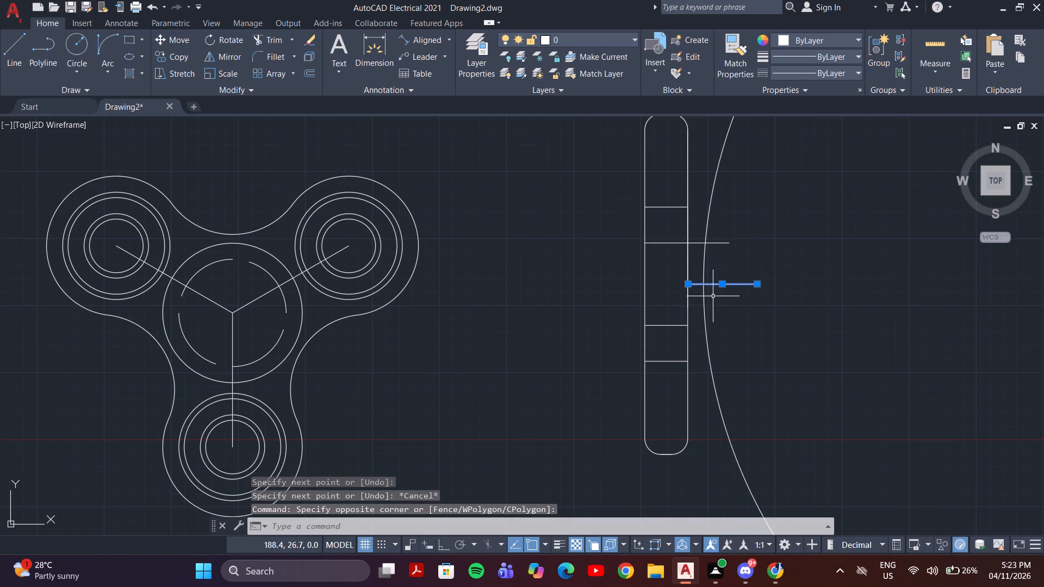
key("Delete")
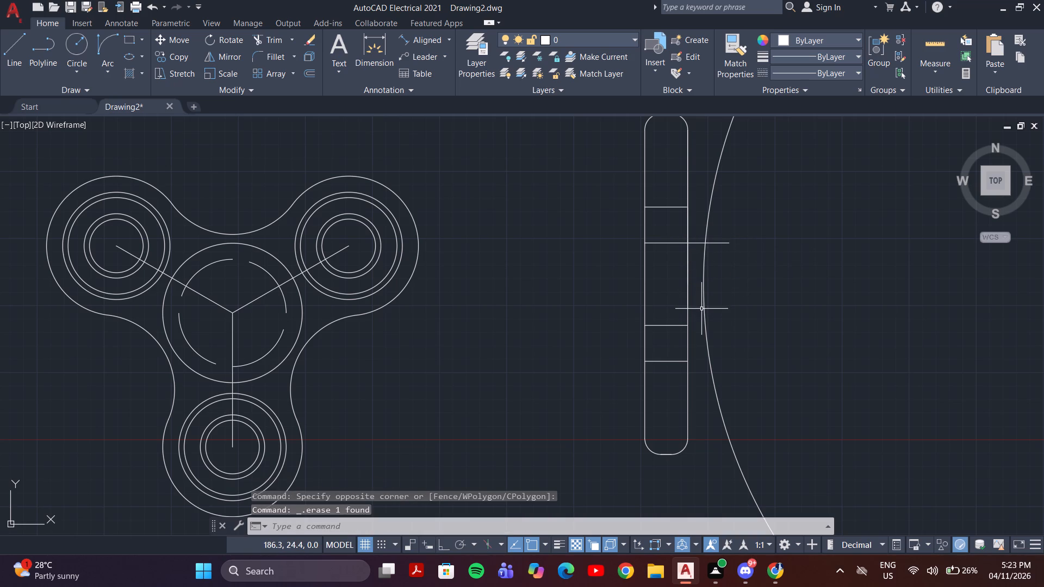
Move the large circle by its quadrant nearest the side view onto the new horizontal line, about 5 mm from the strip's edge.
left_click(706, 314)
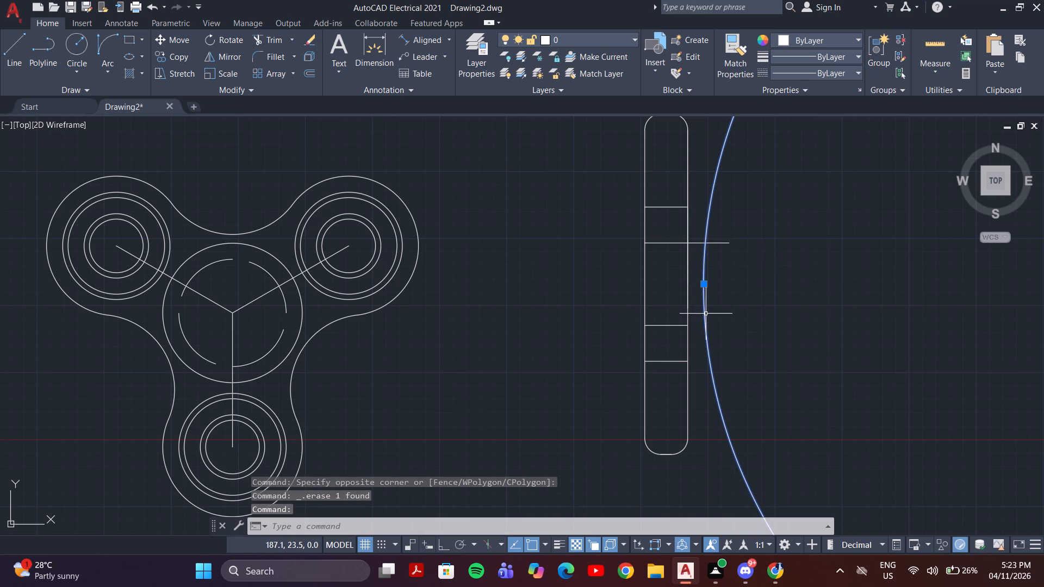
key("m")
key("Return")
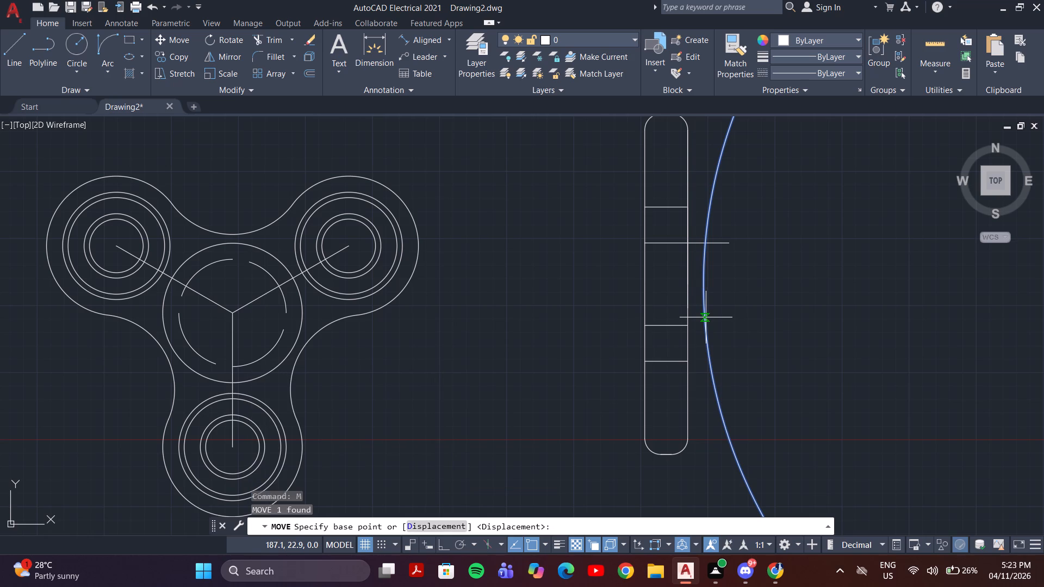
left_click(704, 280)
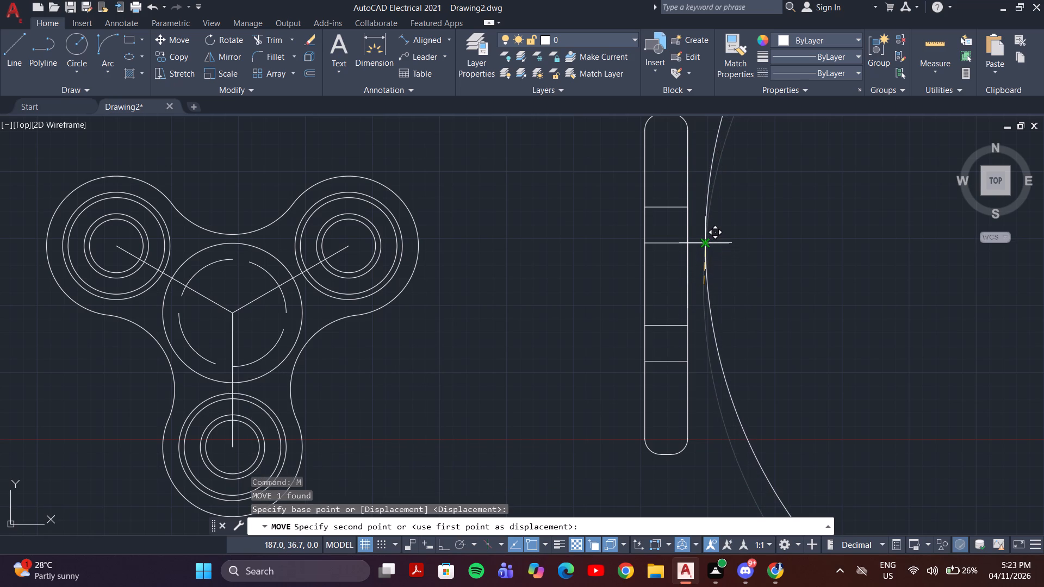
left_click(714, 243)
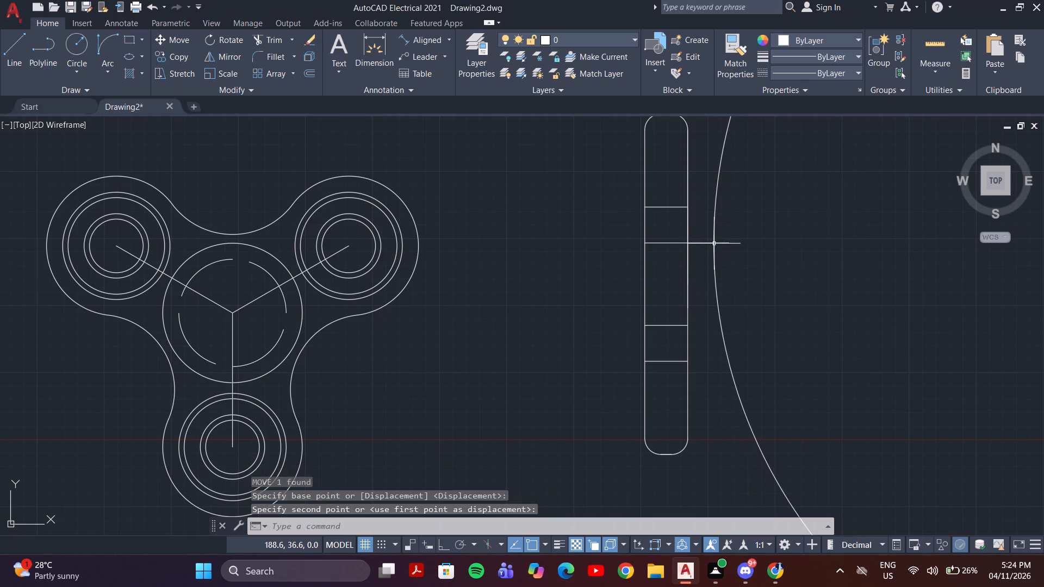
key("Escape")
Draw a 1 mm horizontal line towards the large circle from the side view's edge, starting where the longer horizontal line begins.
key("l")
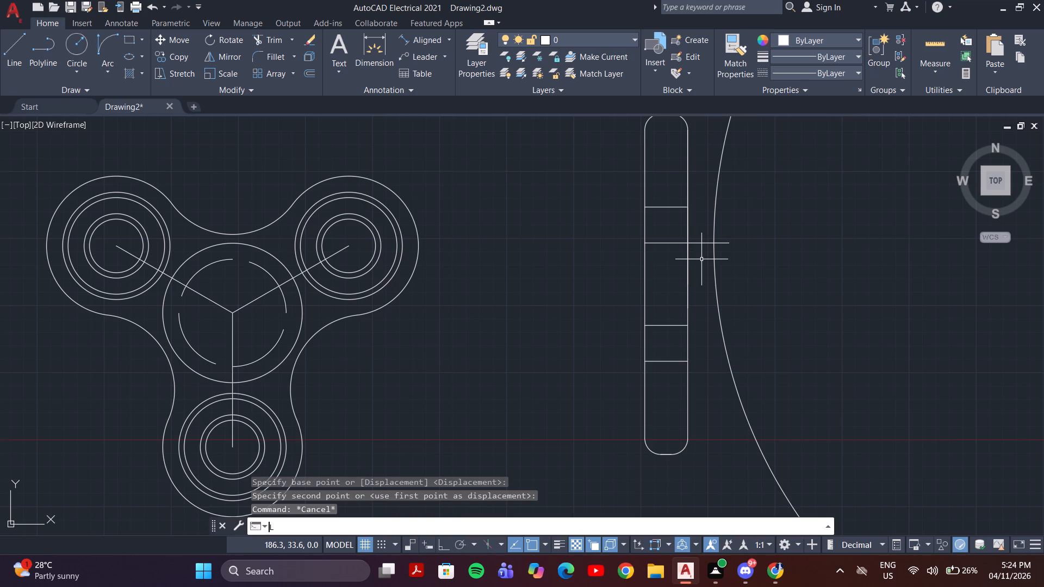
key("Return")
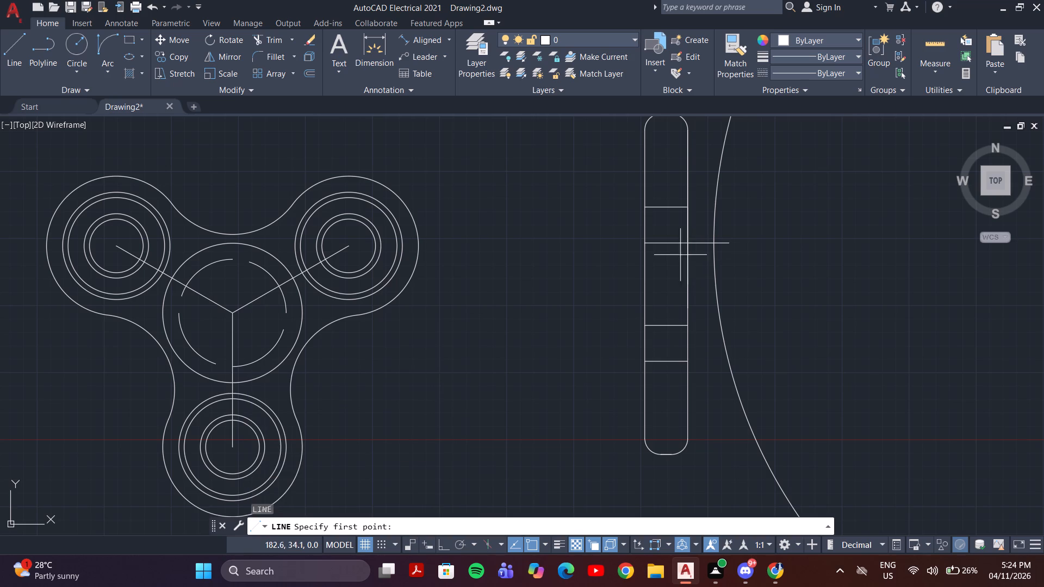
left_click(688, 243)
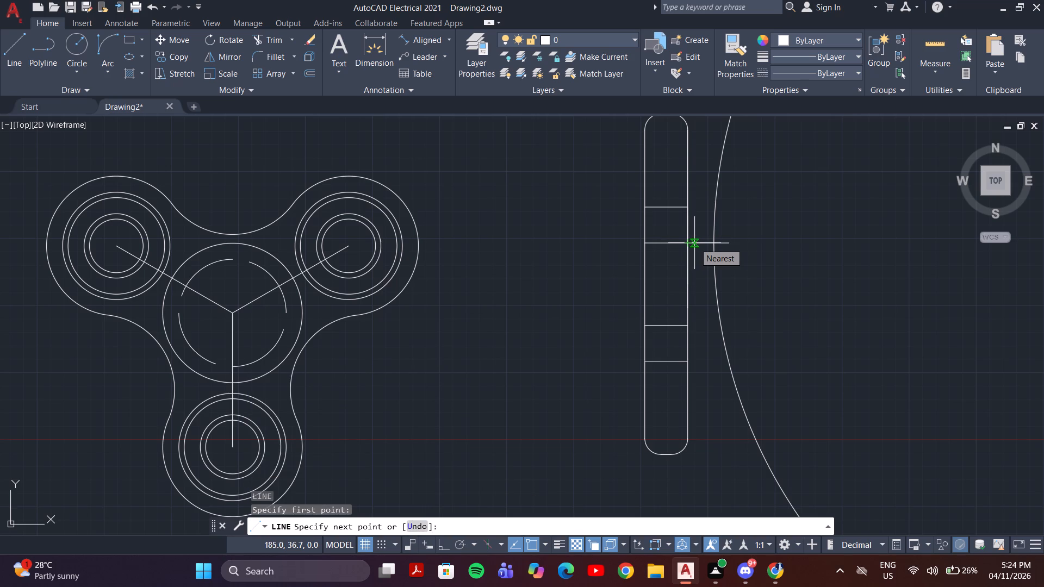
key("1")
key("Return")
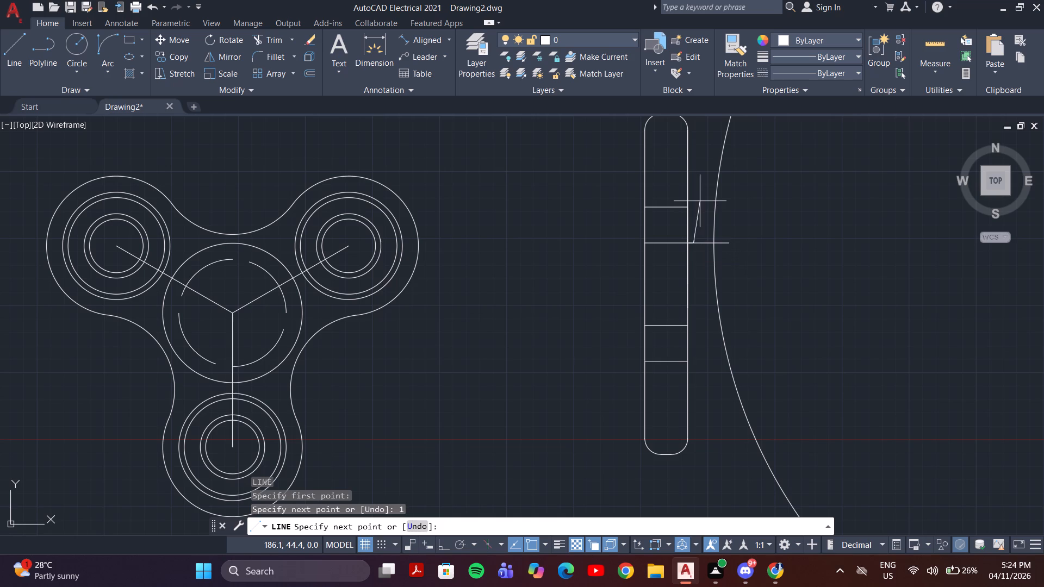
key("F8")
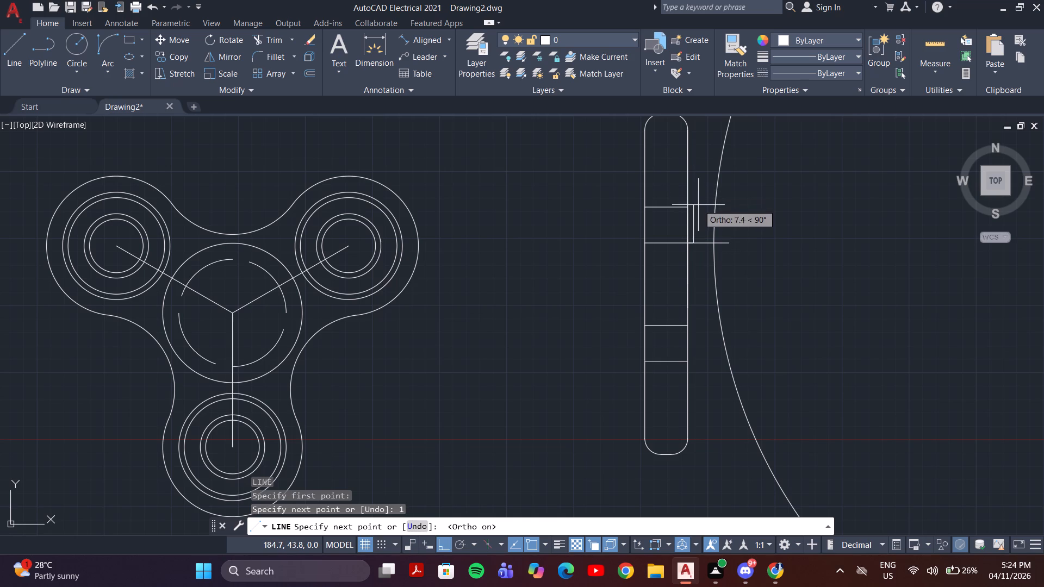
key("Escape")
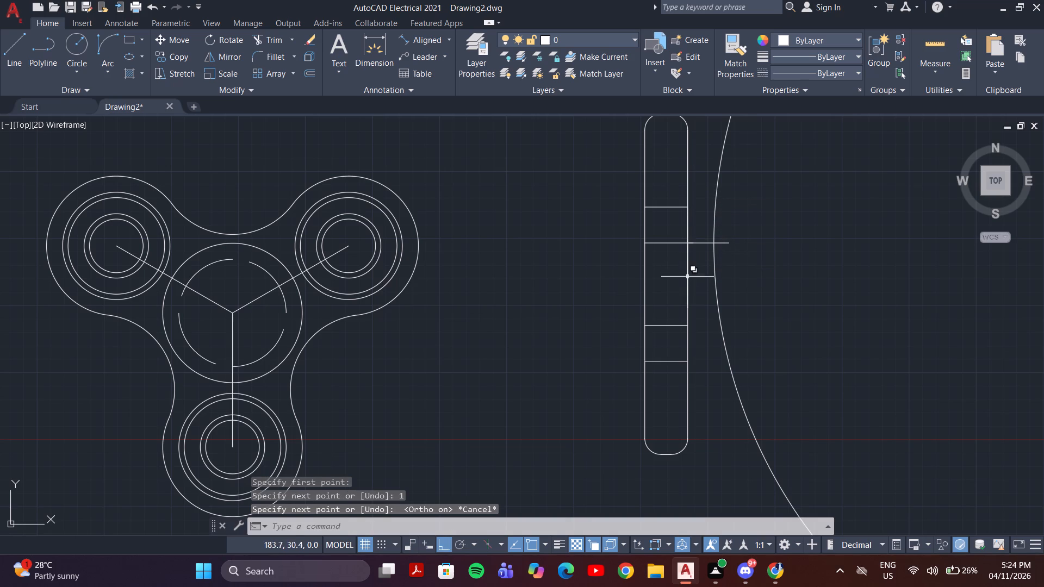
Erase the long horizontal line crossing the large circle, keeping the 1 mm line at the side view's edge.
scroll(699, 253, "up", 3)
left_click(725, 202)
left_click(718, 234)
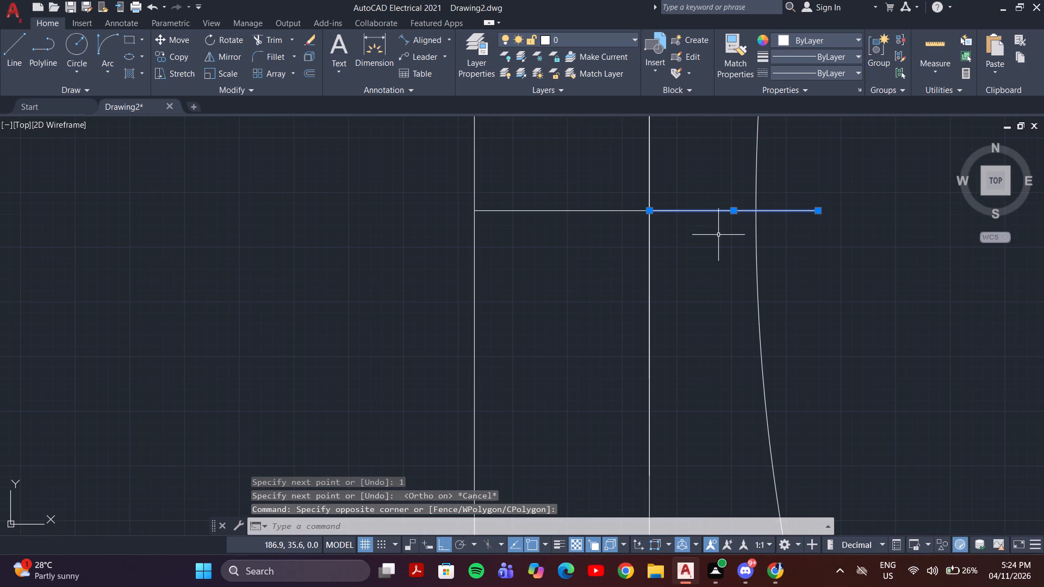
key("Delete")
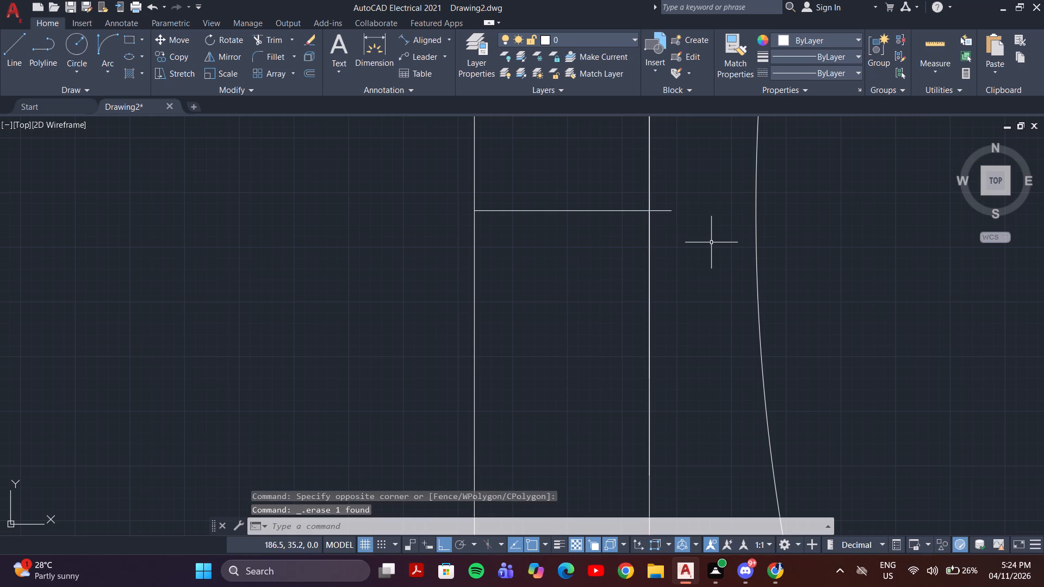
Move the large circle by its quadrant nearest the side view onto the free end of the 1 mm horizontal line.
scroll(721, 239, "down", 3)
left_click(730, 249)
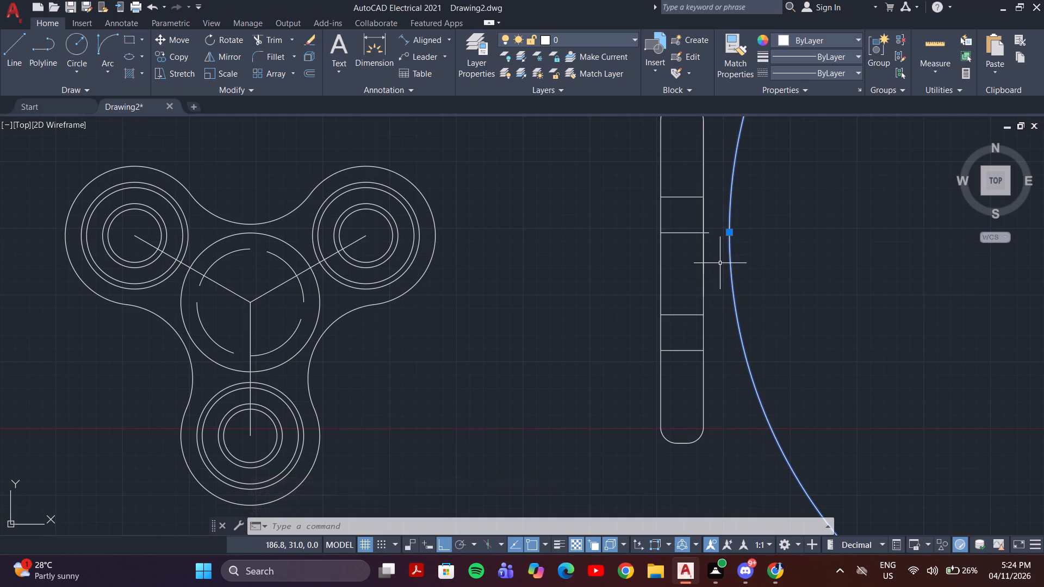
key("m")
key("Return")
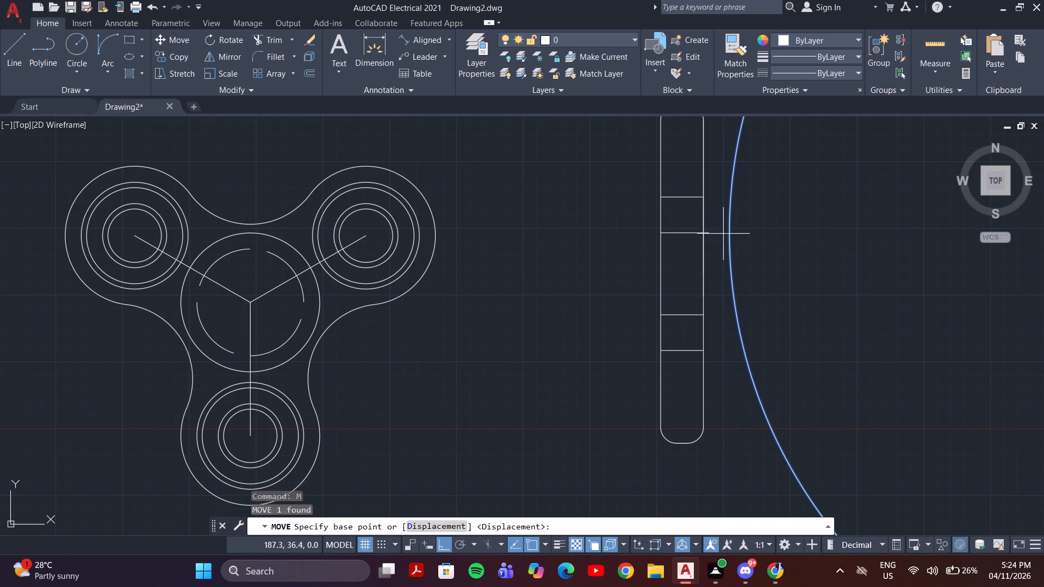
left_click(731, 233)
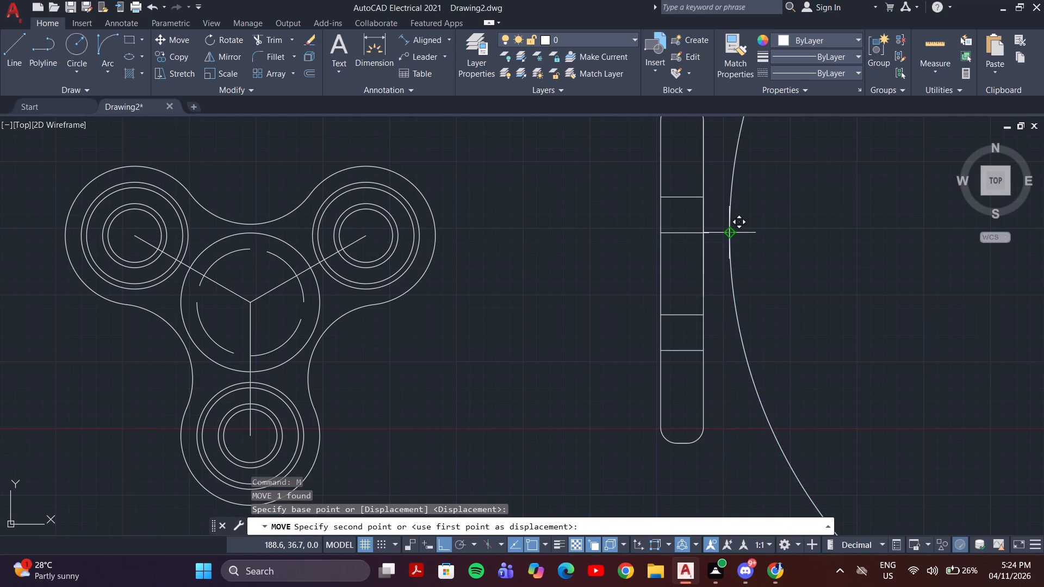
scroll(718, 233, "up", 3)
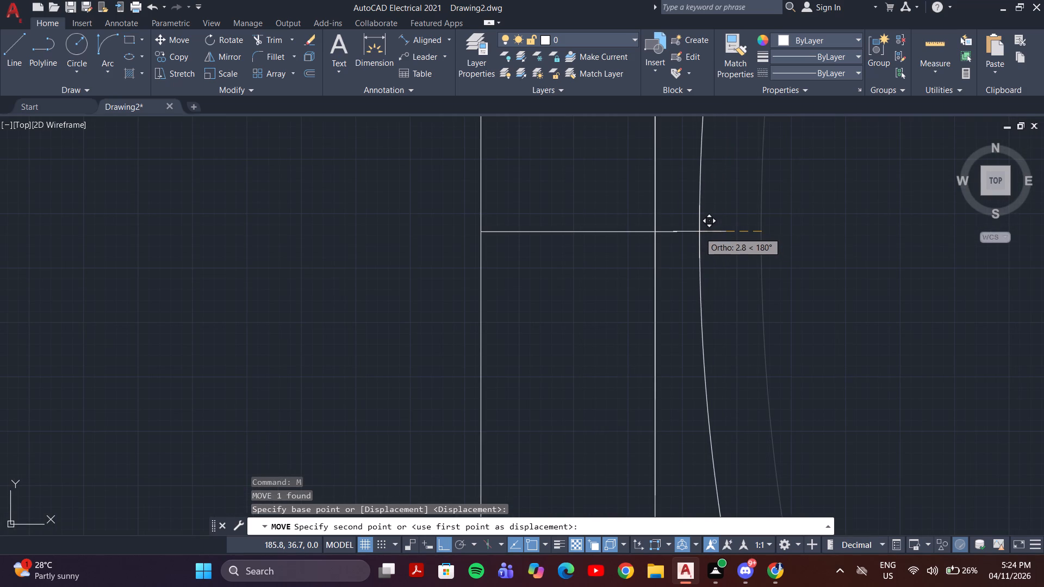
key("F8")
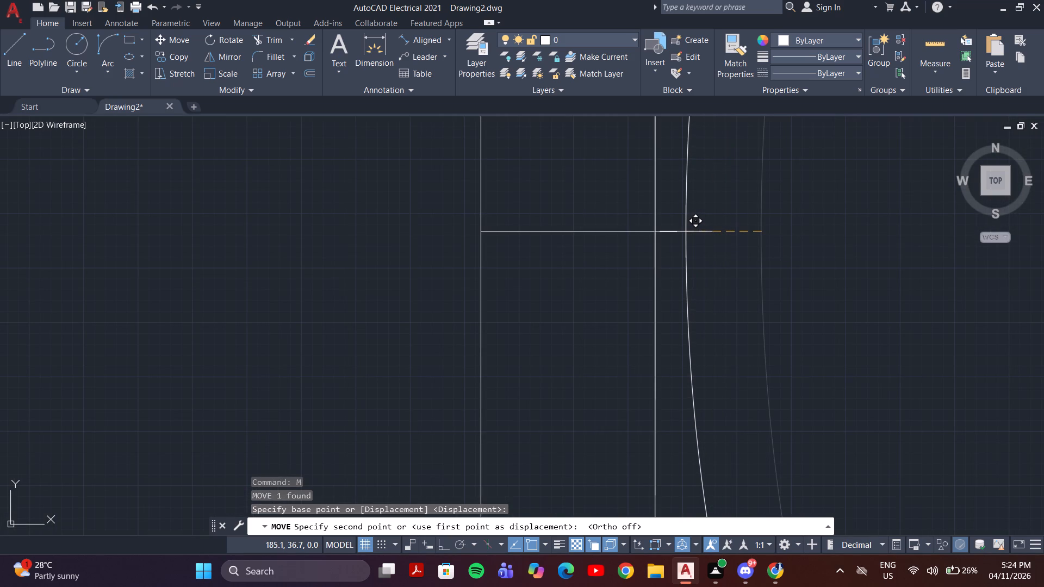
key("F8")
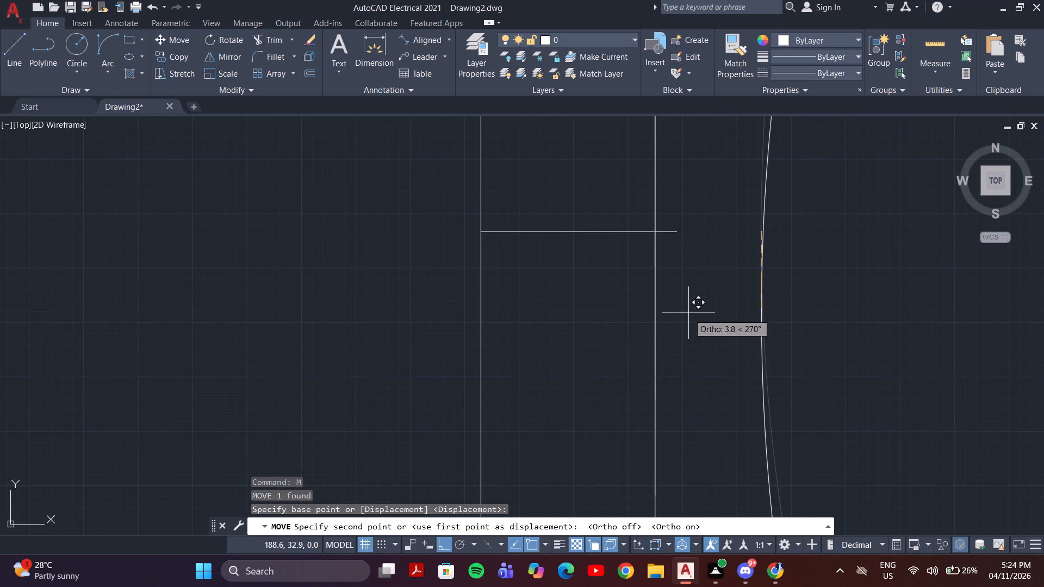
key("F8")
key("F8")
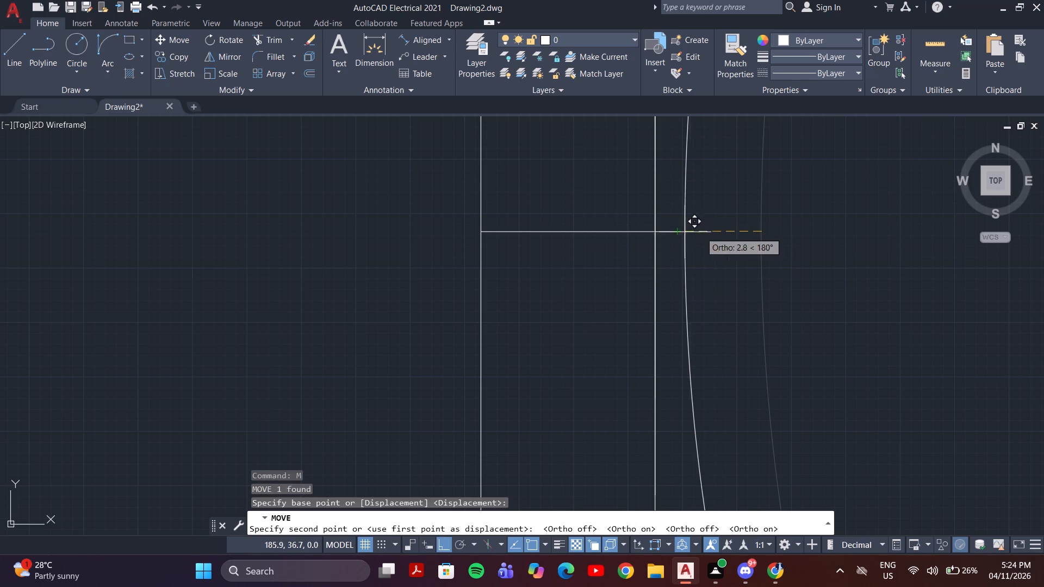
scroll(709, 306, "down", 3)
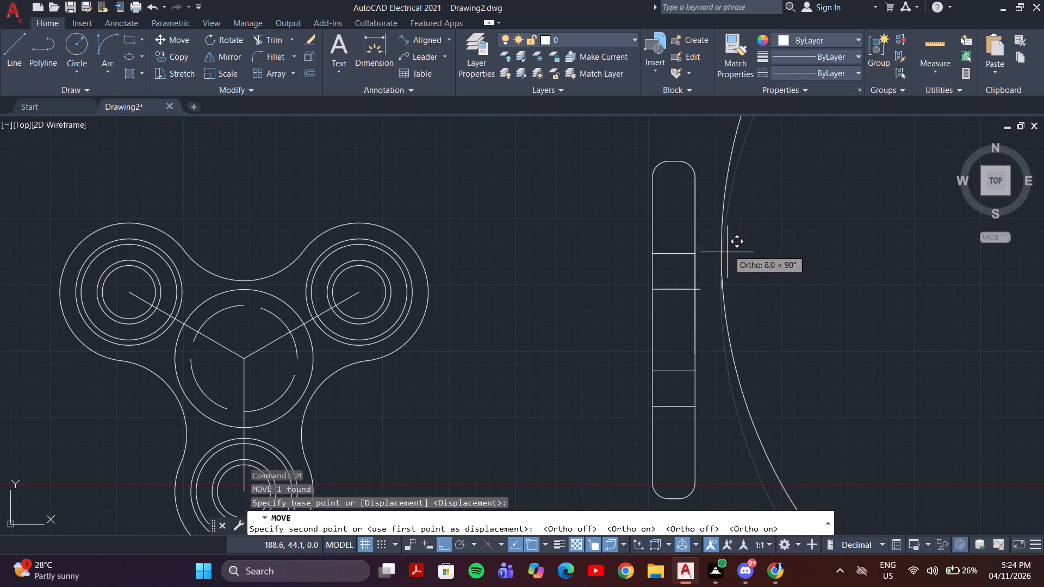
scroll(704, 288, "up", 2)
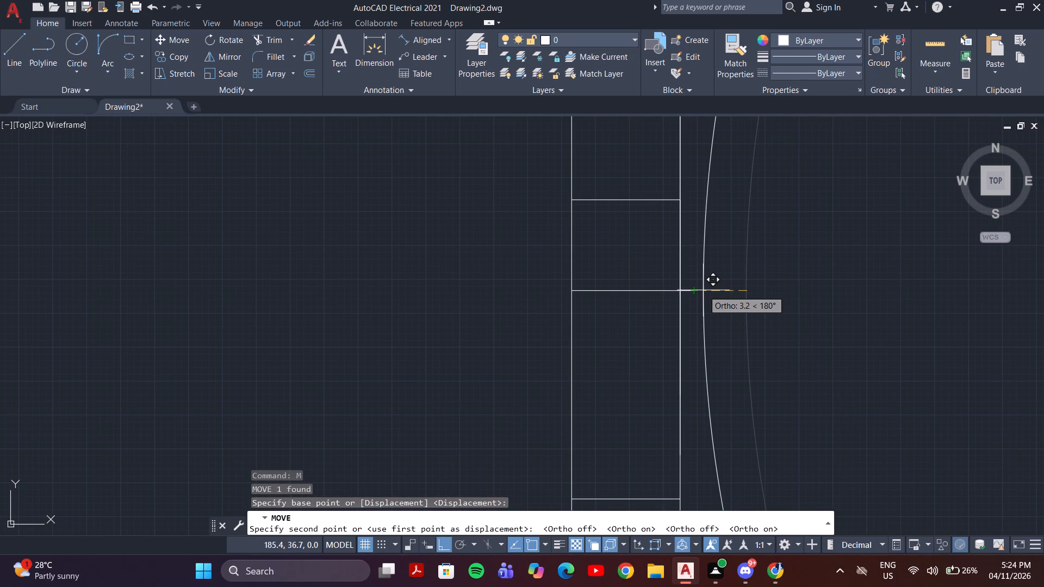
scroll(703, 290, "up", 2)
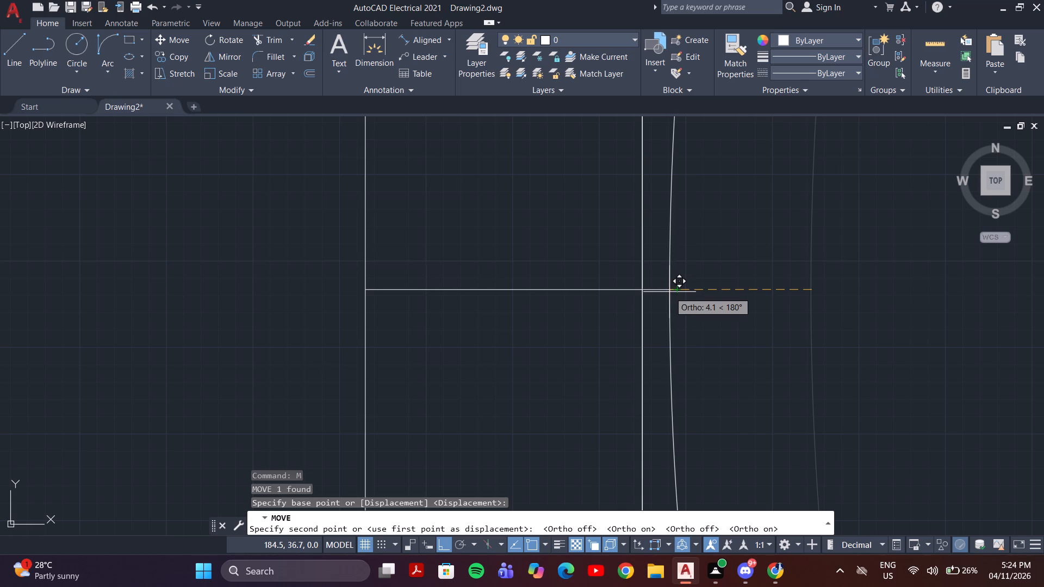
left_click(676, 289)
key("Escape")
scroll(693, 341, "down", 4)
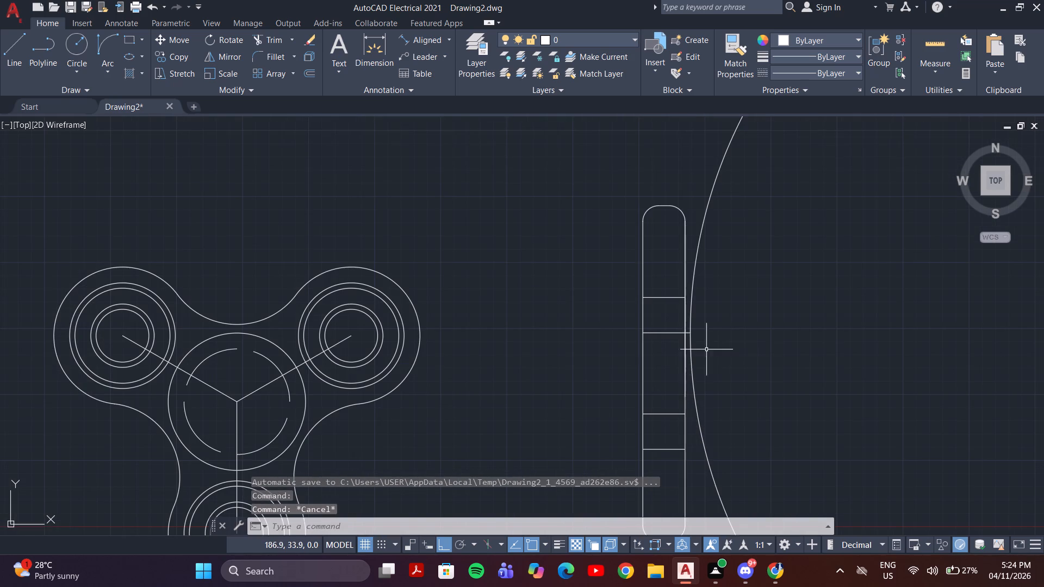
Stretch the large circle's quadrant nearest the side view about 4.7 mm horizontally away from the strip, reducing the circle's radius.
middle_click_drag(753, 377, 752, 347)
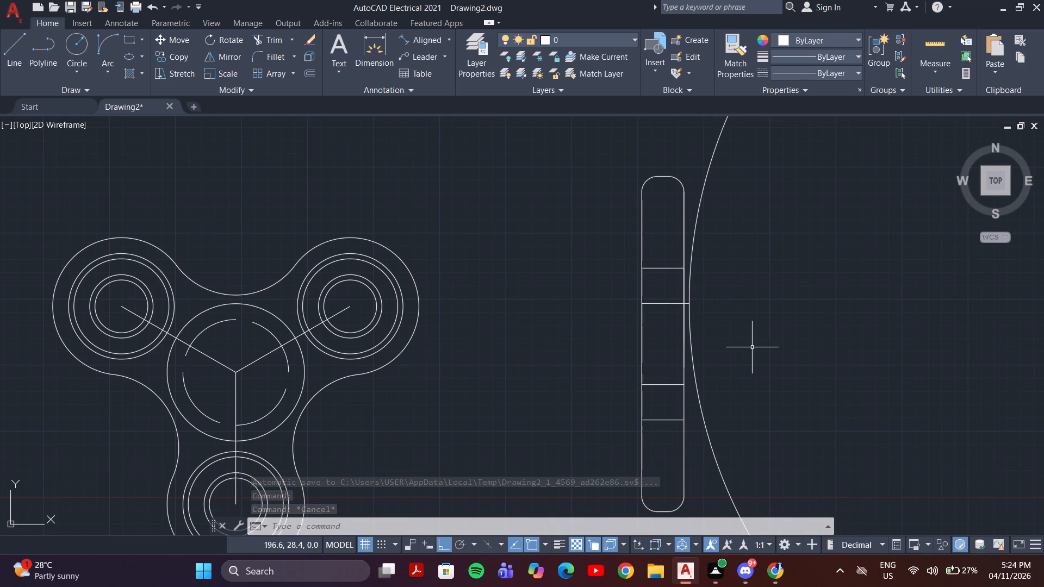
left_click(689, 299)
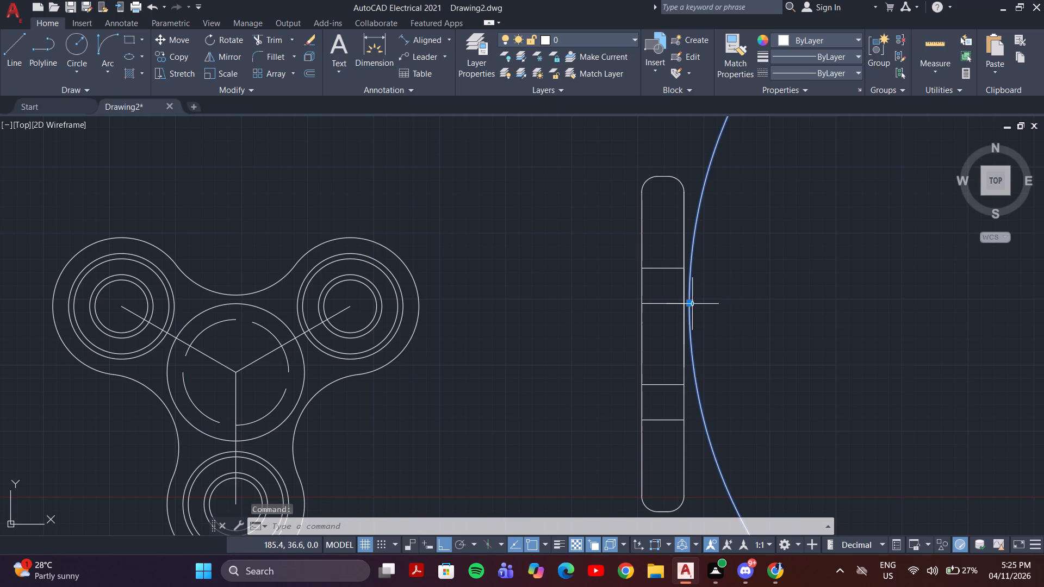
left_click(691, 304)
left_click(714, 305)
scroll(714, 305, "down", 3)
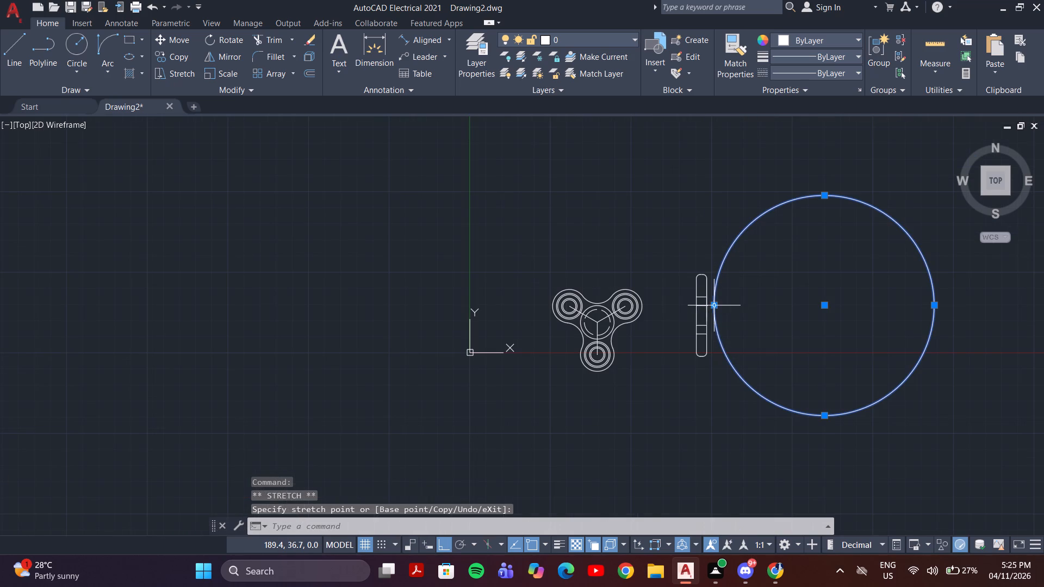
key("Escape")
Draw another 1 mm horizontal line towards the large circle from the free end of the existing 1 mm line.
scroll(709, 296, "up", 3)
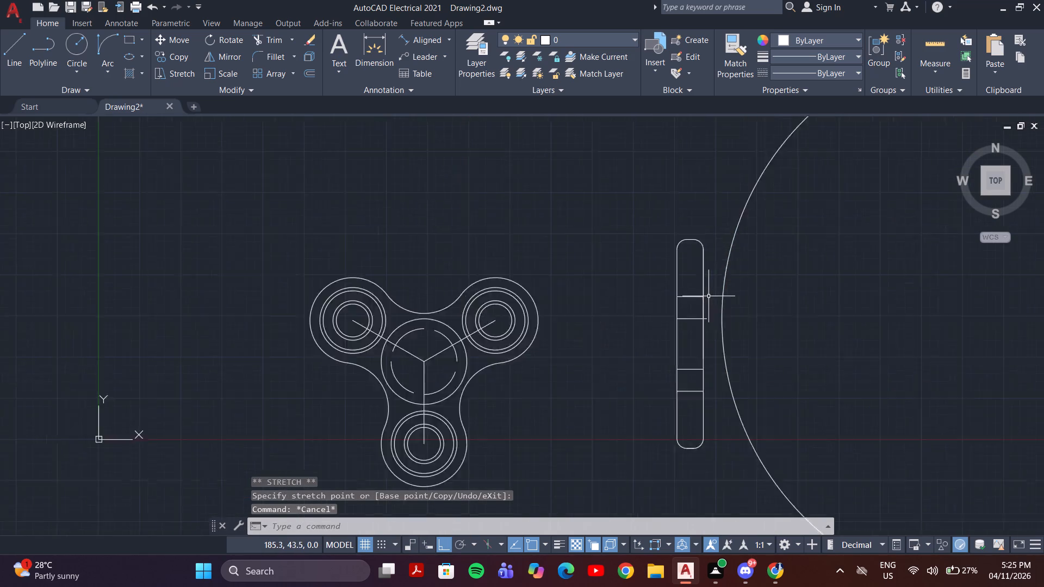
key("l")
key("Return")
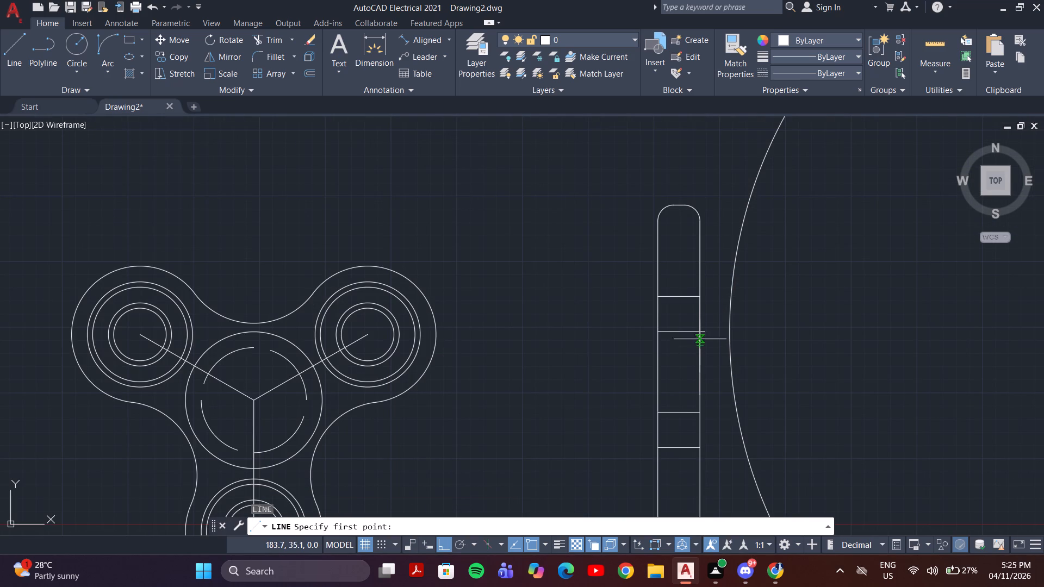
left_click(705, 333)
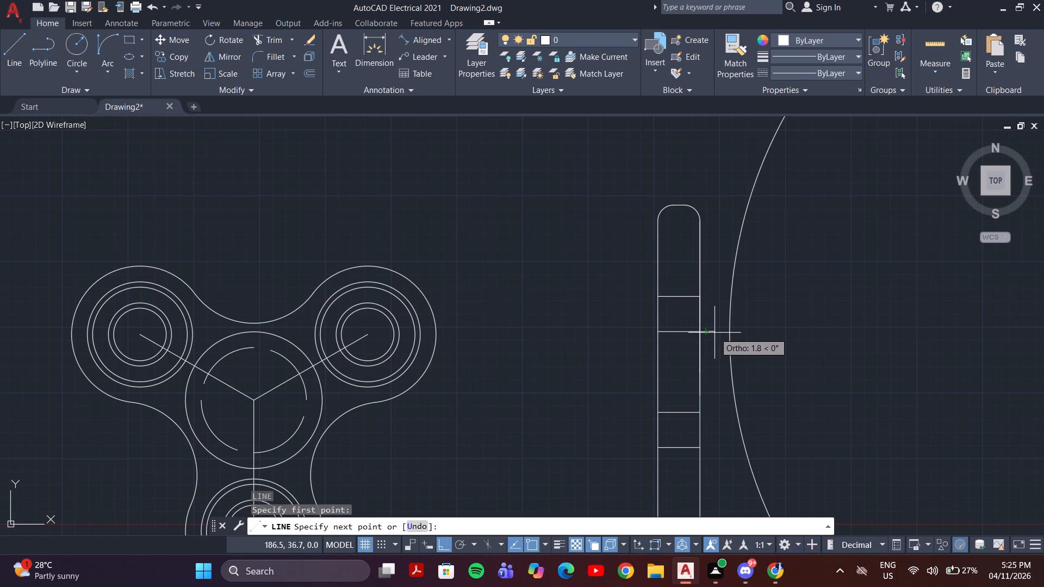
key("1")
key("Return")
key("Escape")
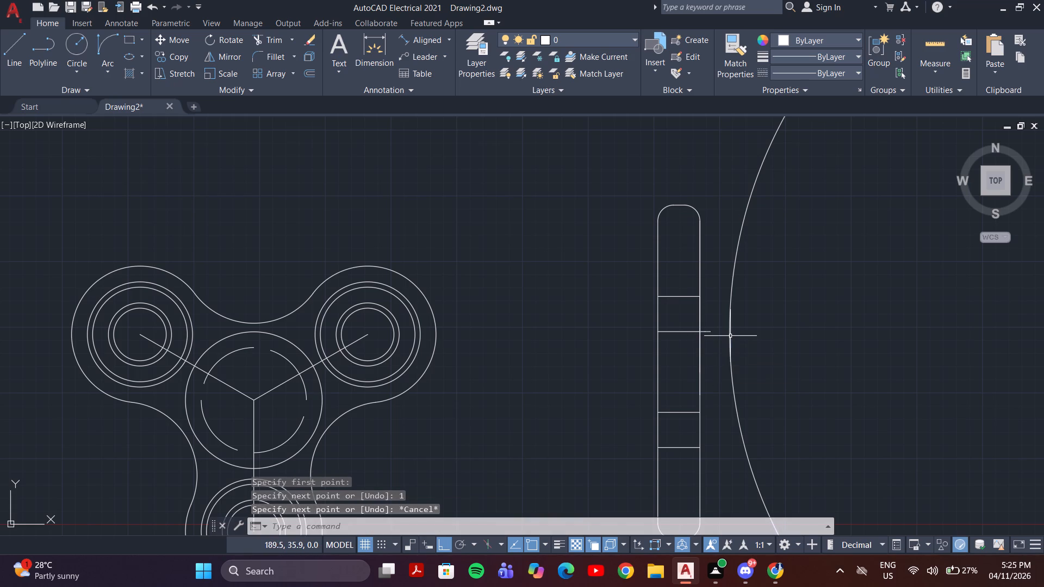
Move the large circle by its quadrant nearest the side view onto the free end of the second 1 mm line.
left_click(730, 336)
key("m")
key("Return")
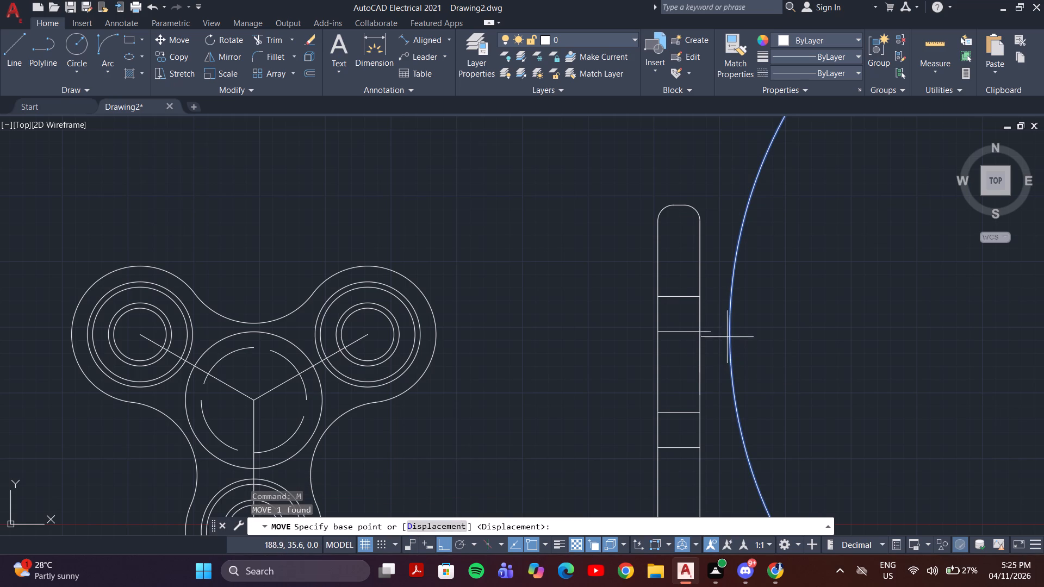
left_click(729, 332)
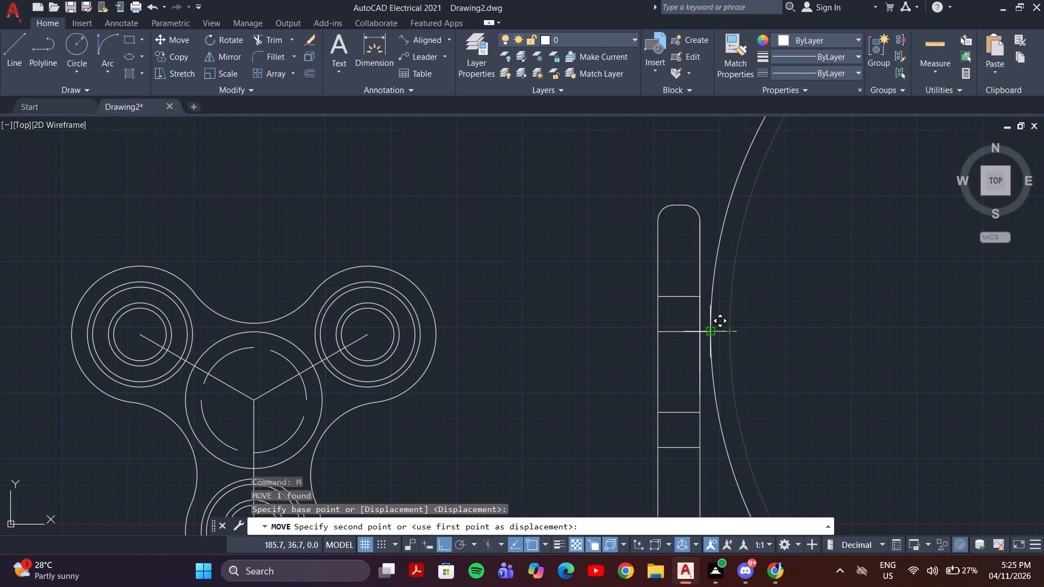
scroll(711, 335, "up", 3)
left_click(706, 327)
key("Escape")
scroll(738, 344, "down", 2)
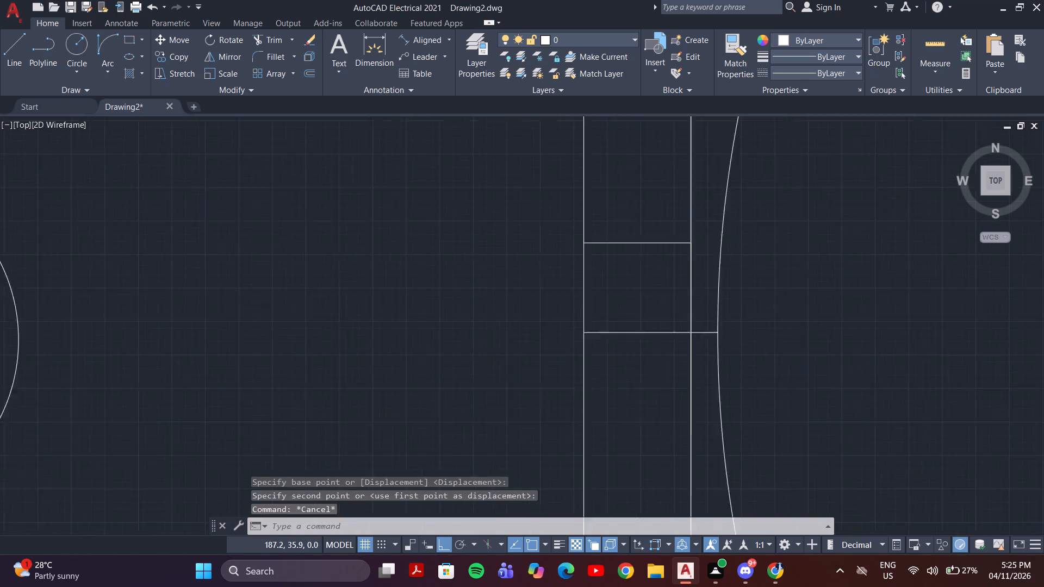
scroll(738, 344, "down", 1)
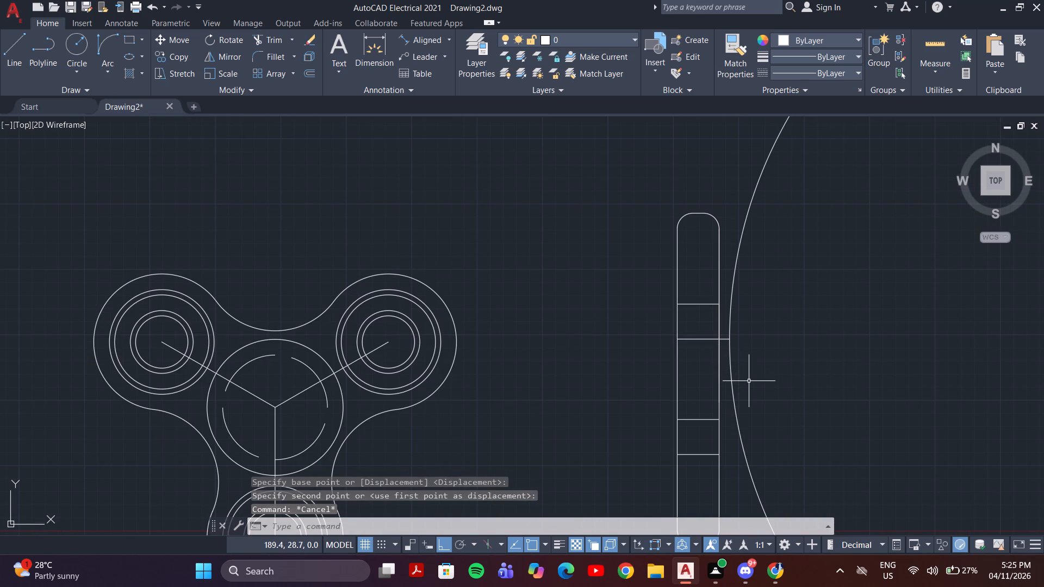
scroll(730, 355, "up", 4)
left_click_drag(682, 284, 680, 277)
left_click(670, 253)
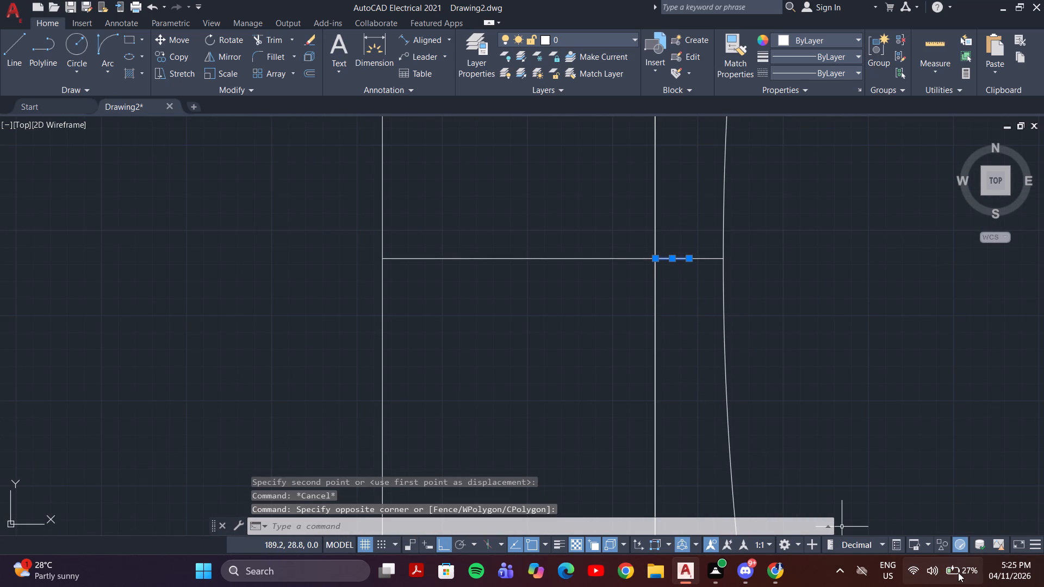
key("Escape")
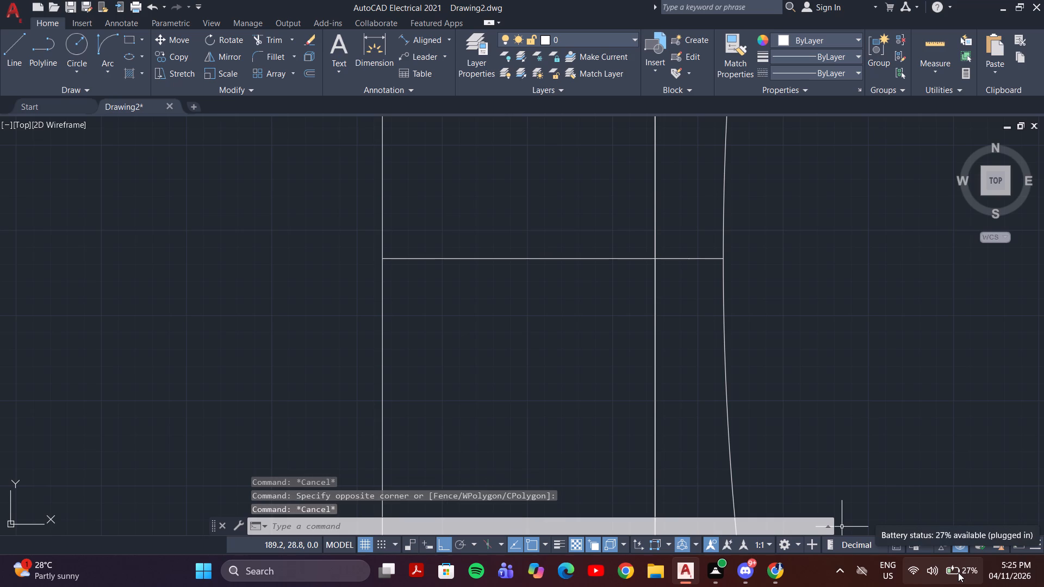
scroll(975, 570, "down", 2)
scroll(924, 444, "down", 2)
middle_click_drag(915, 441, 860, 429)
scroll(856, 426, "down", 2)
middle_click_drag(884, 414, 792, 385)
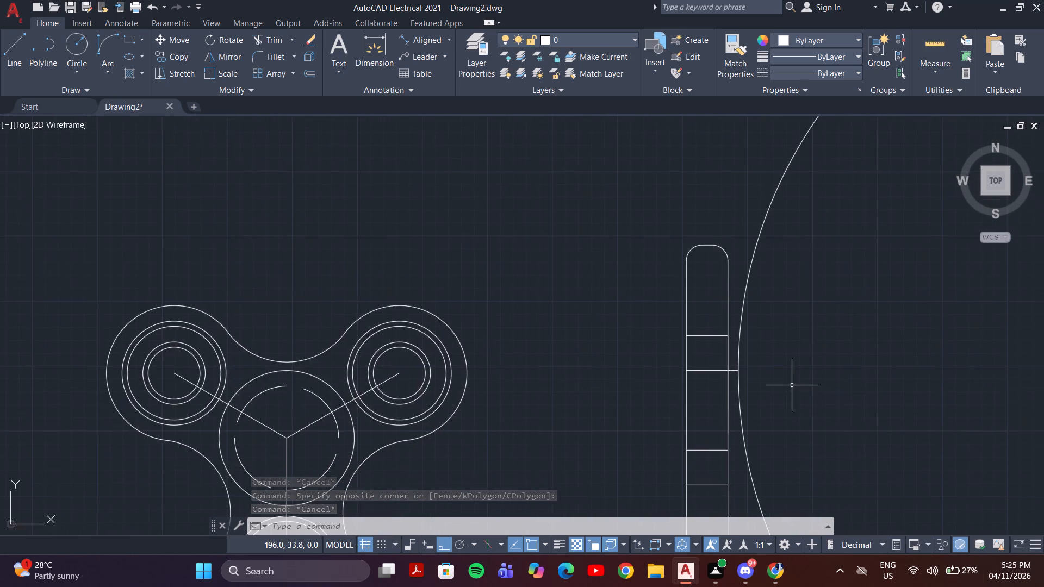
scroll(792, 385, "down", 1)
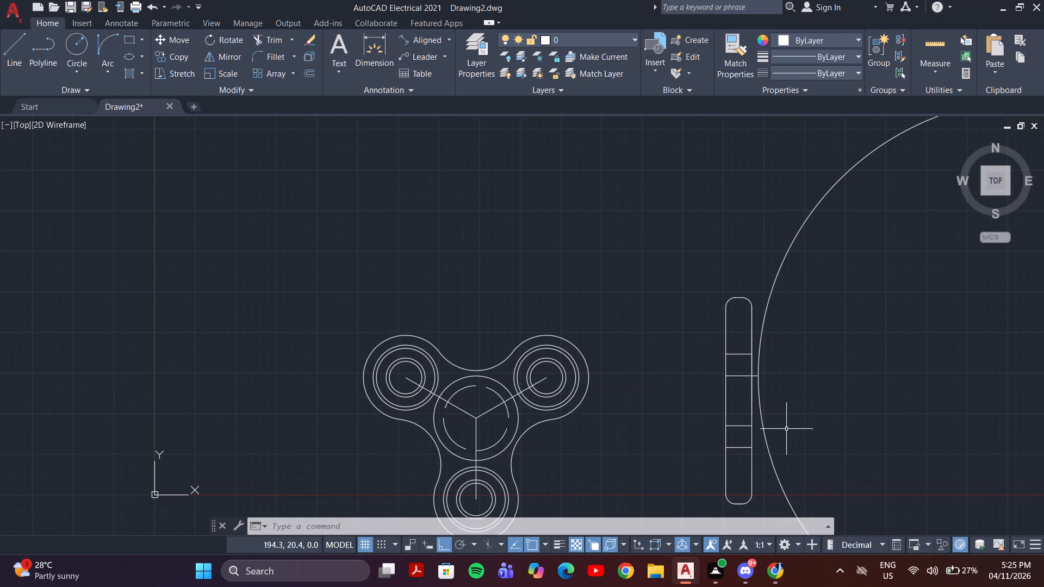
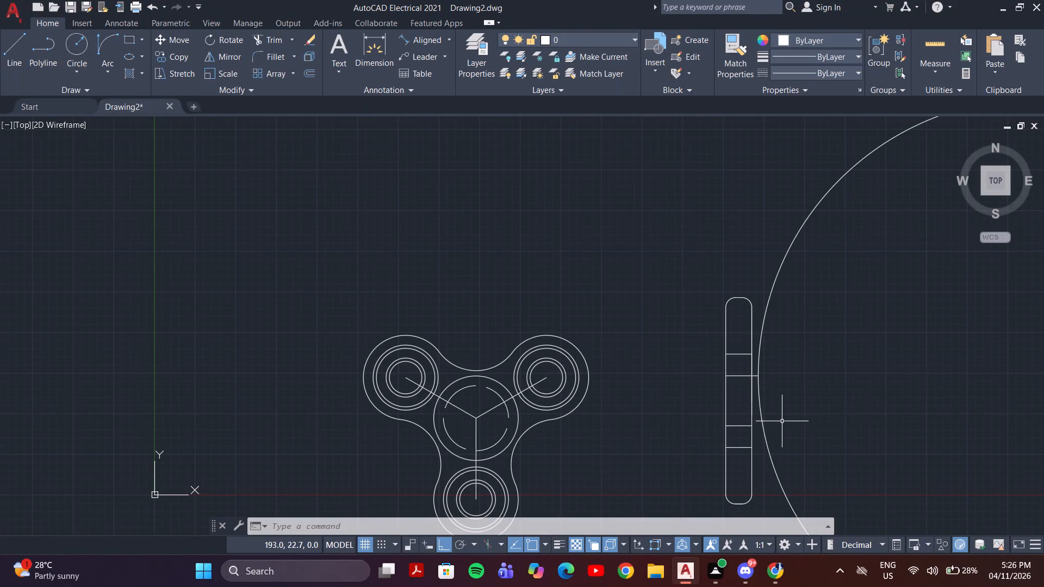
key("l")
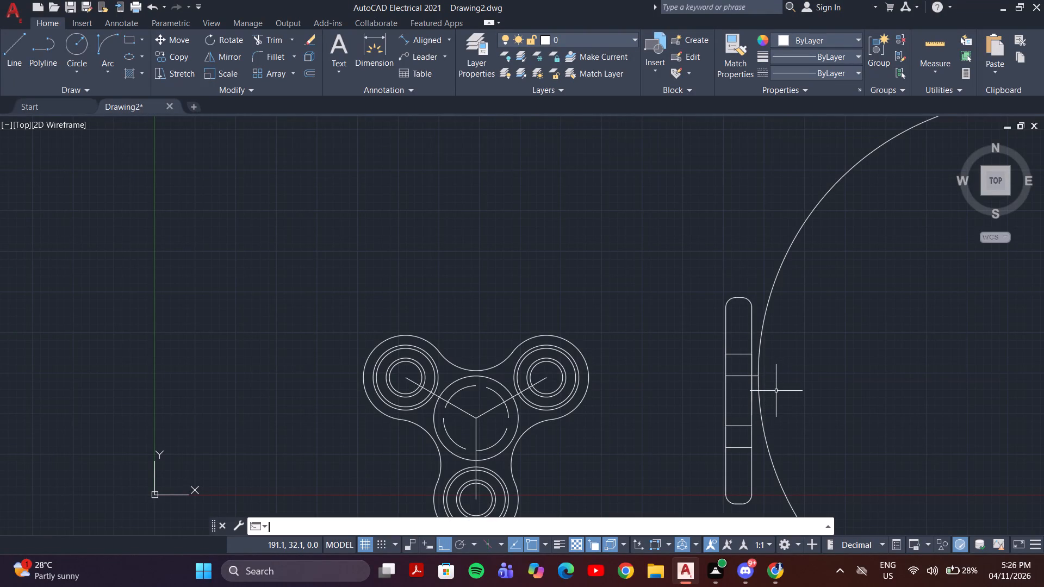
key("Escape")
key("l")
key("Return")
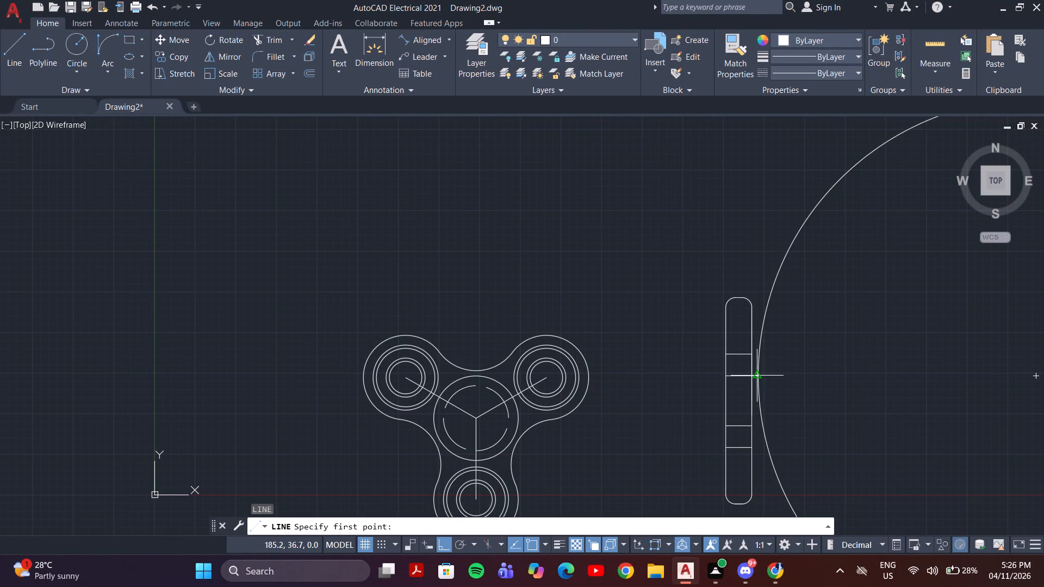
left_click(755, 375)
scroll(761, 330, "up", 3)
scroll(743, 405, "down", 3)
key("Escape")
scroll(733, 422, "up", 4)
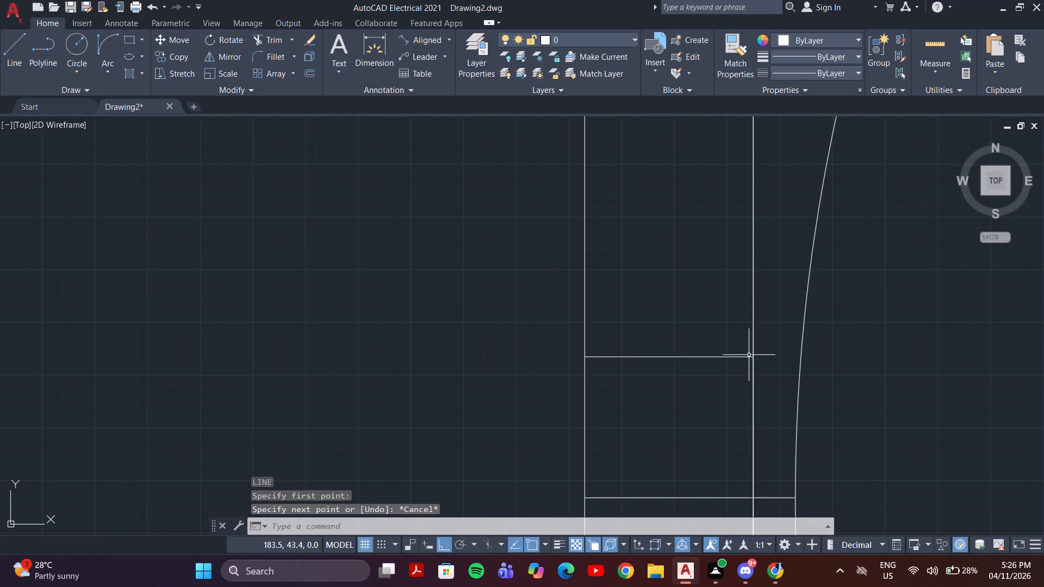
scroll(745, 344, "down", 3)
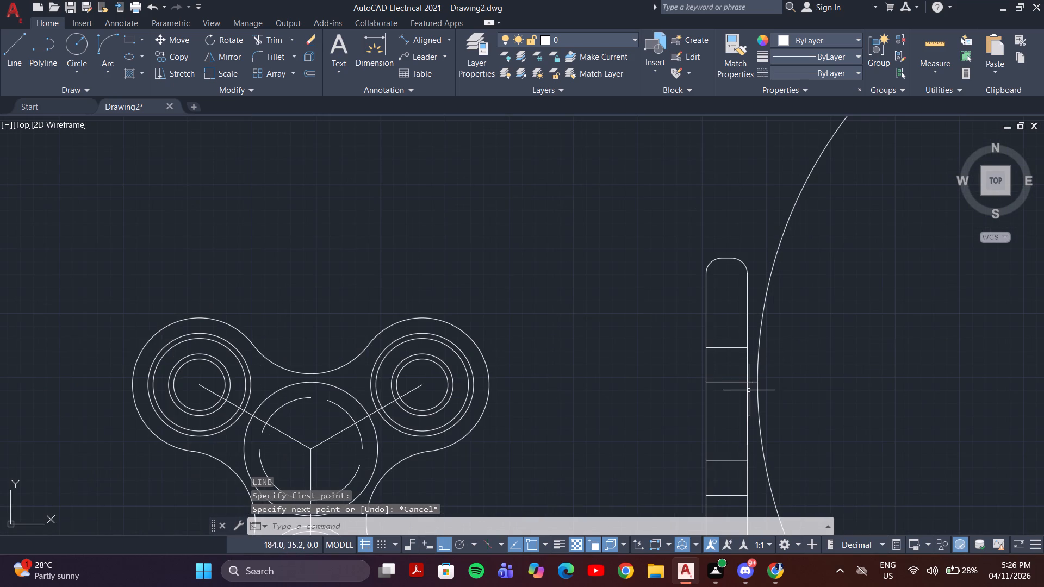
Draw a vertical line about 9 mm up along the strip's edge from its junction with the short horizontal lines.
key("l")
key("Return")
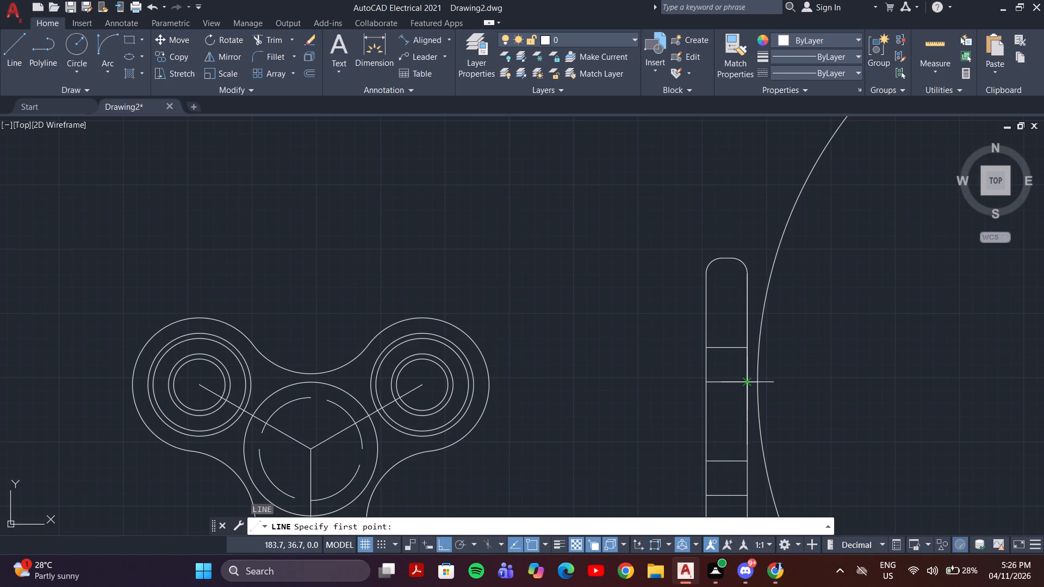
left_click(747, 382)
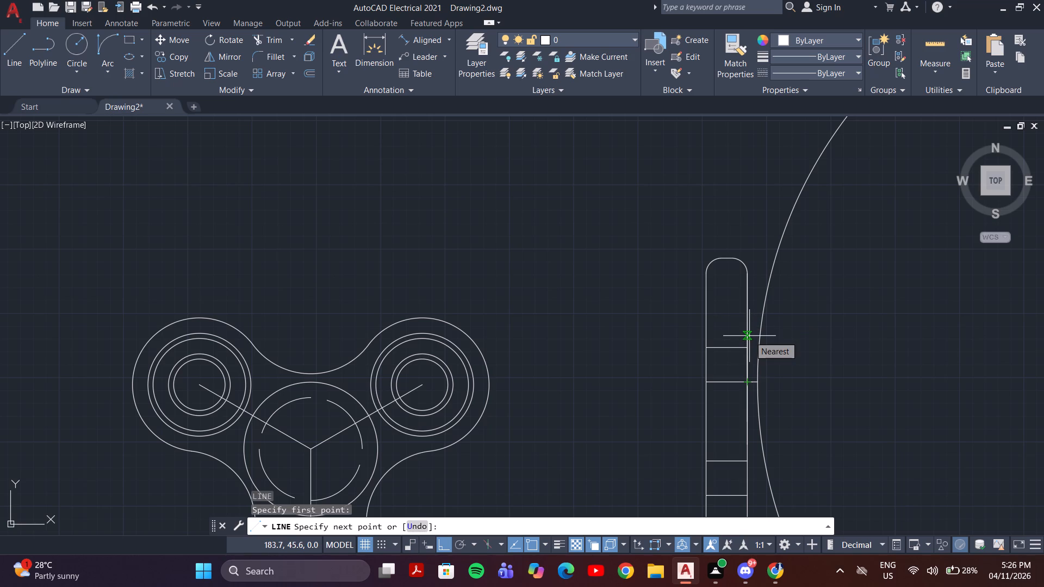
left_click(749, 336)
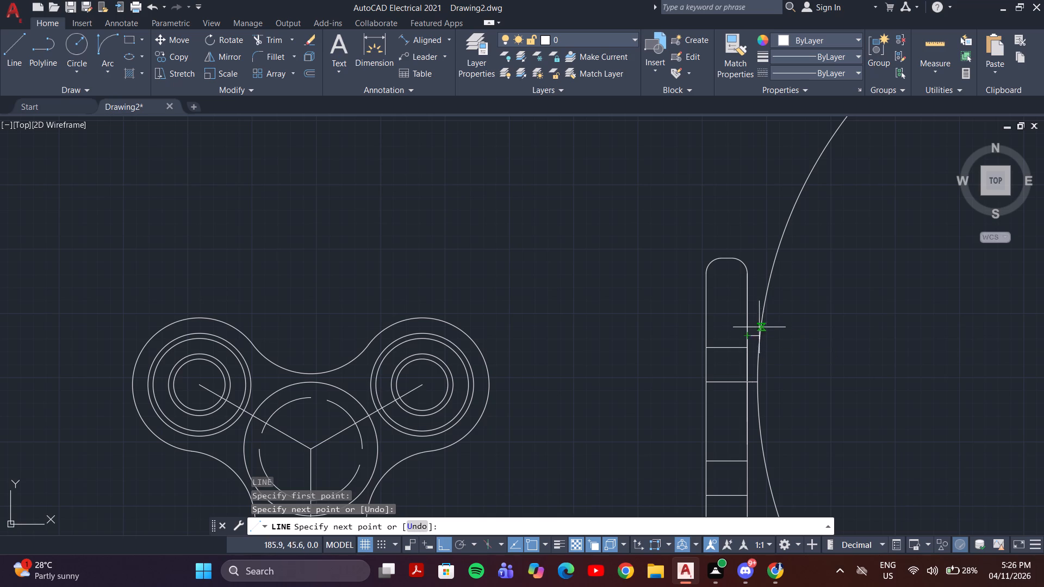
key("Escape")
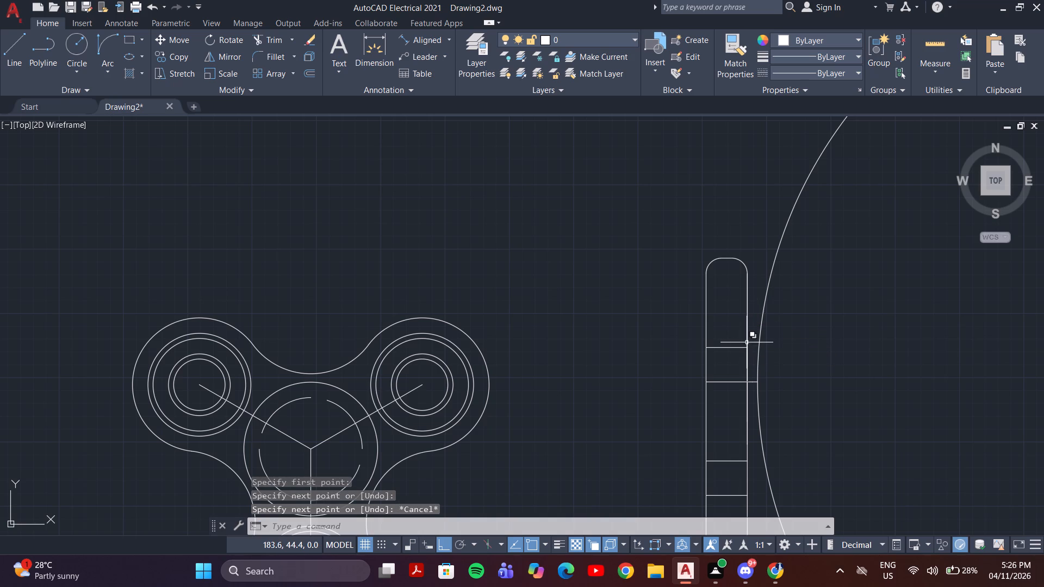
left_click(747, 342)
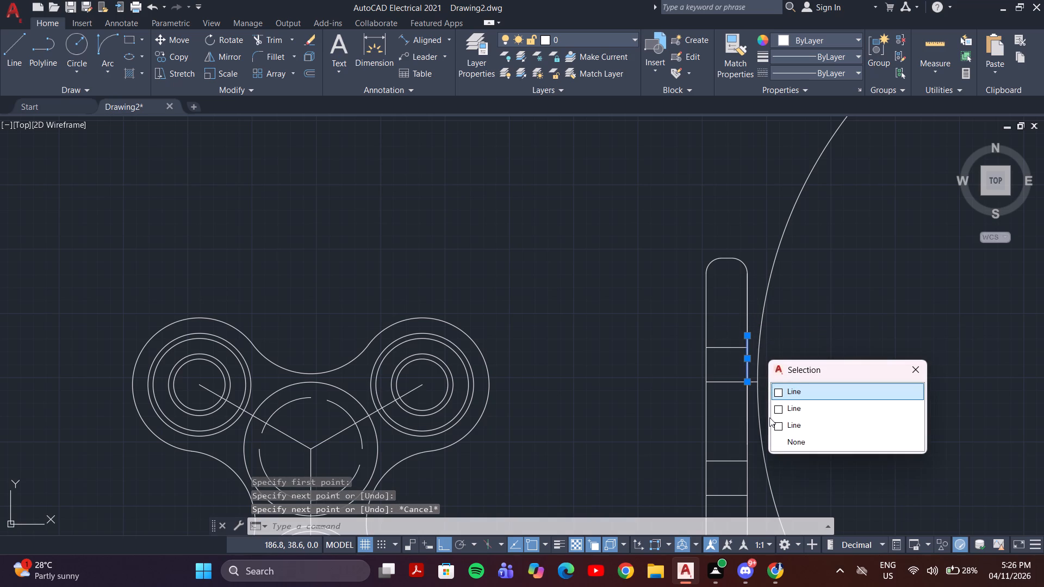
key("Escape")
Draw a horizontal line about 5 mm long from the vertical line's upper end across the large circle.
key("l")
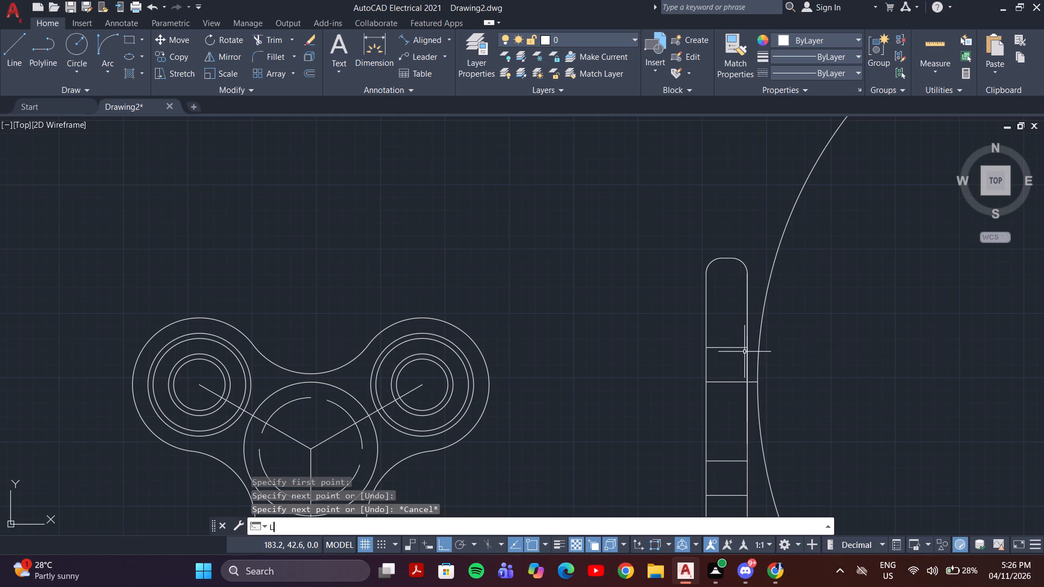
key("Return")
left_click(746, 335)
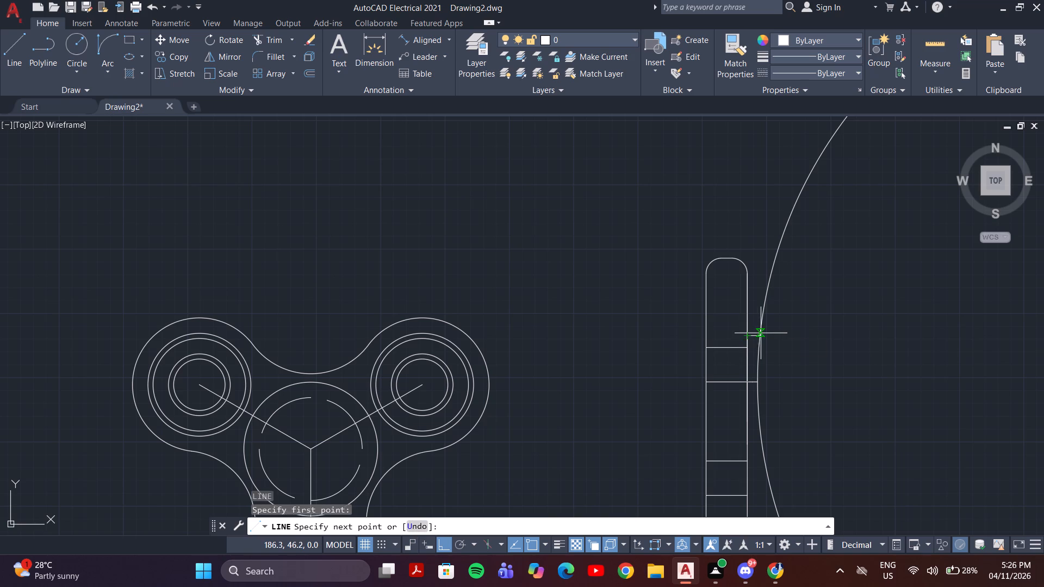
left_click(772, 333)
key("Escape")
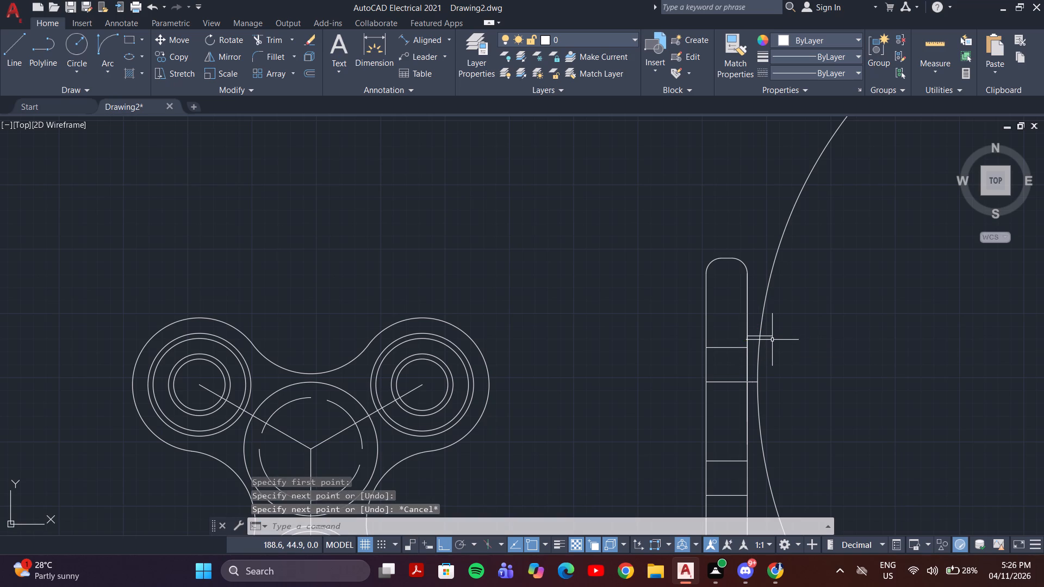
Trim the new upper horizontal line where it extends past the large circle.
key("t")
key("r")
key("Return")
left_click(775, 329)
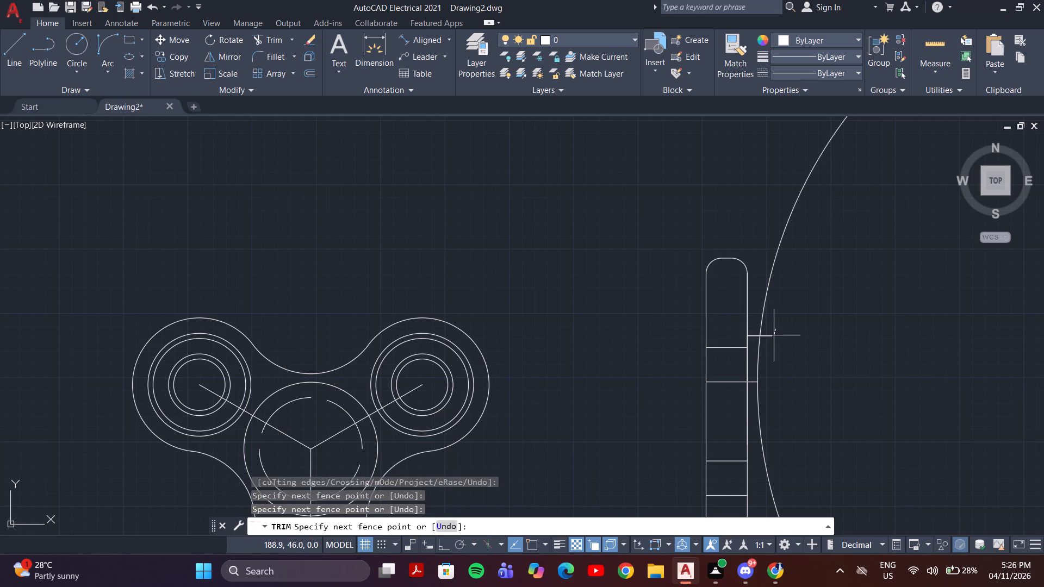
left_click(770, 330)
left_click(767, 336)
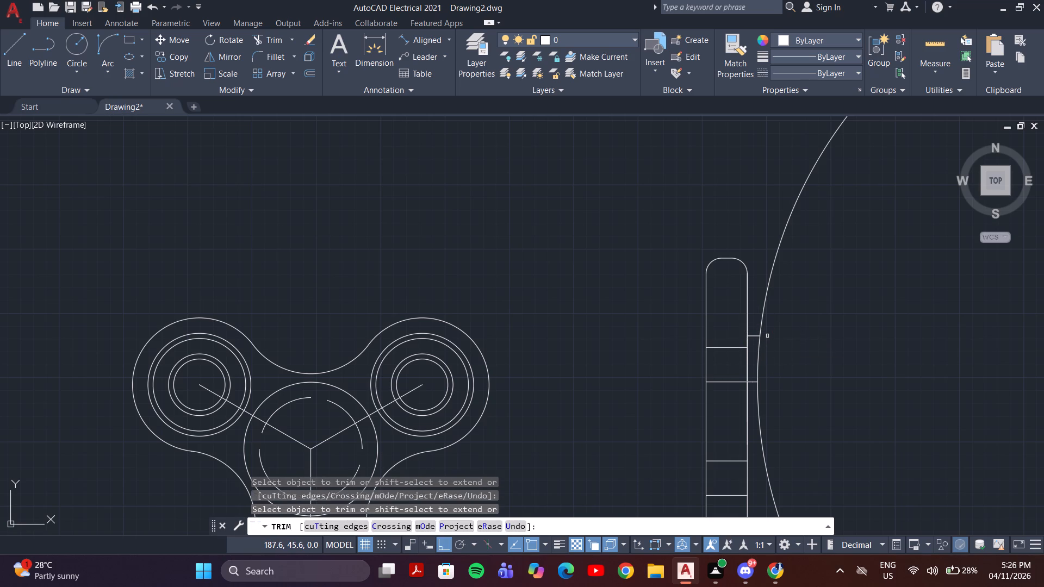
key("Escape")
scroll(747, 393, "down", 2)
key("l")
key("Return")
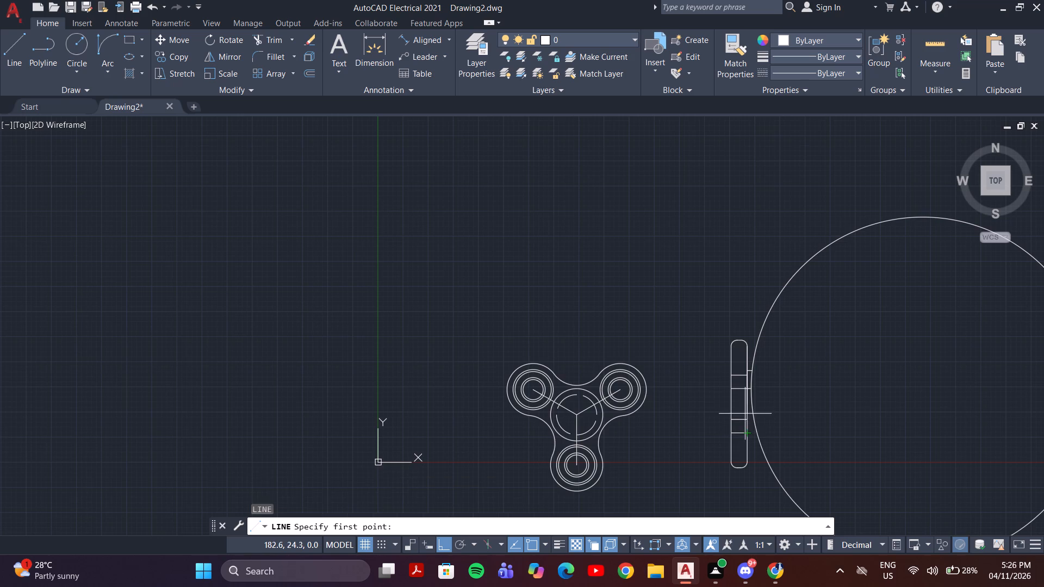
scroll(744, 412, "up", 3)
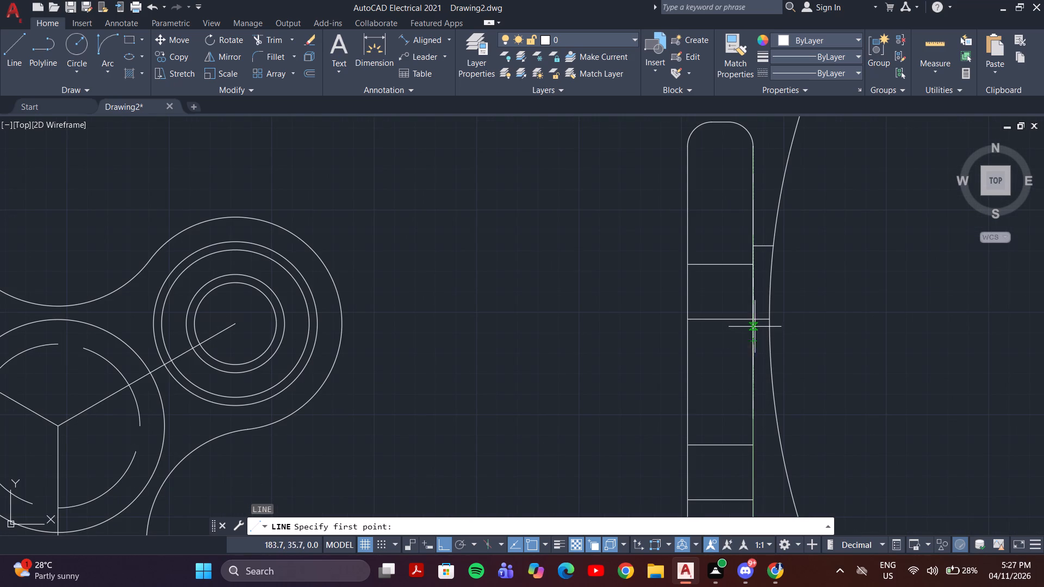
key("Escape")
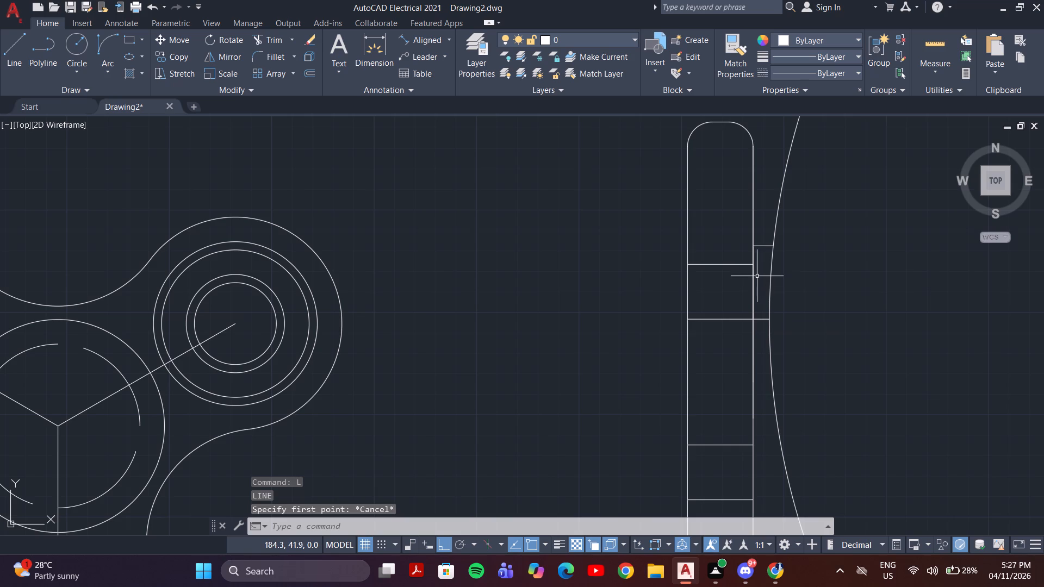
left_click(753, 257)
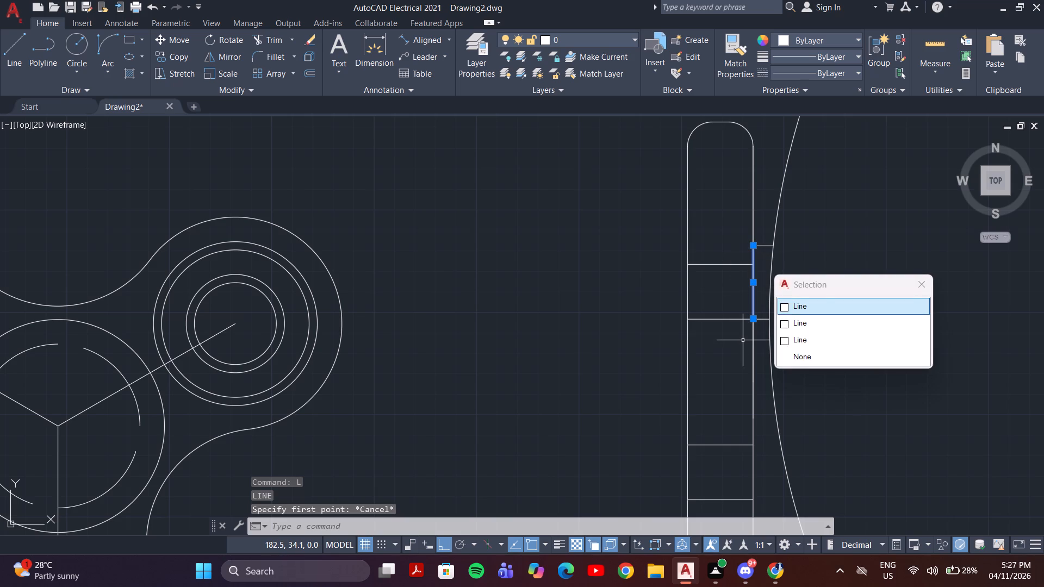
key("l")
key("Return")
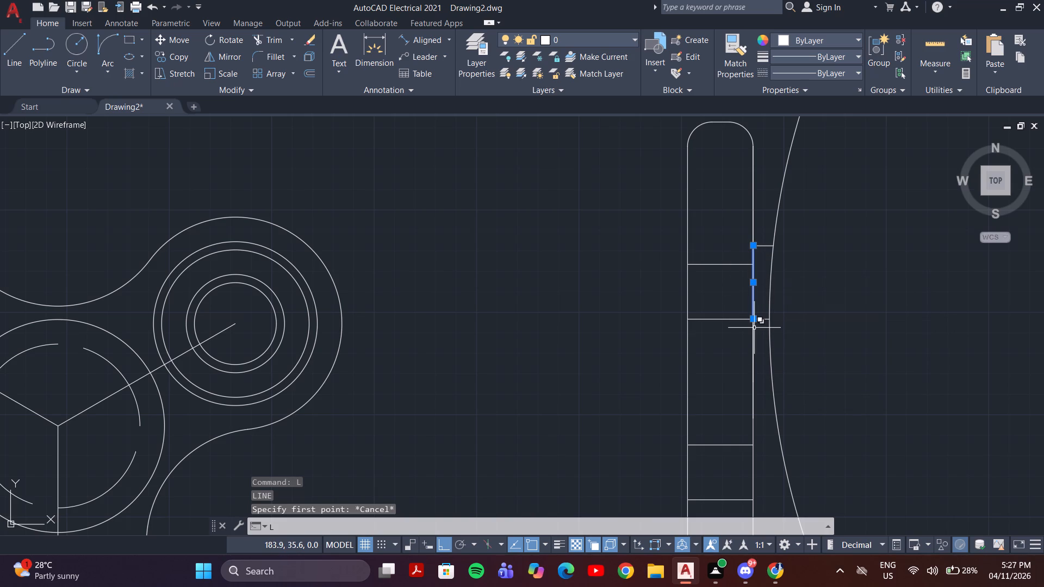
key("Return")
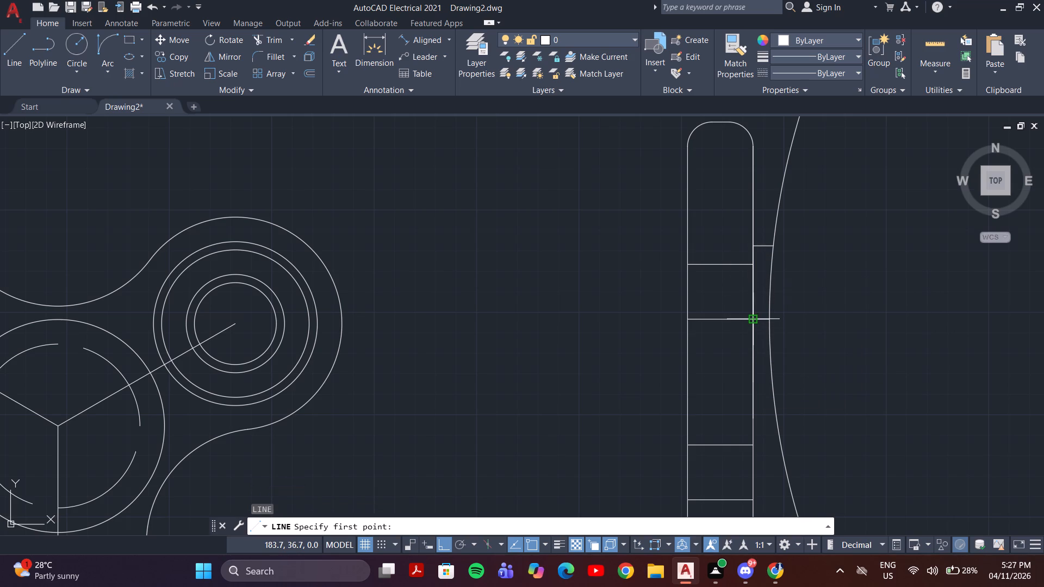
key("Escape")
Mirror the 9 mm vertical line downward about the horizontal line at its lower end, keeping the original.
left_click(754, 254)
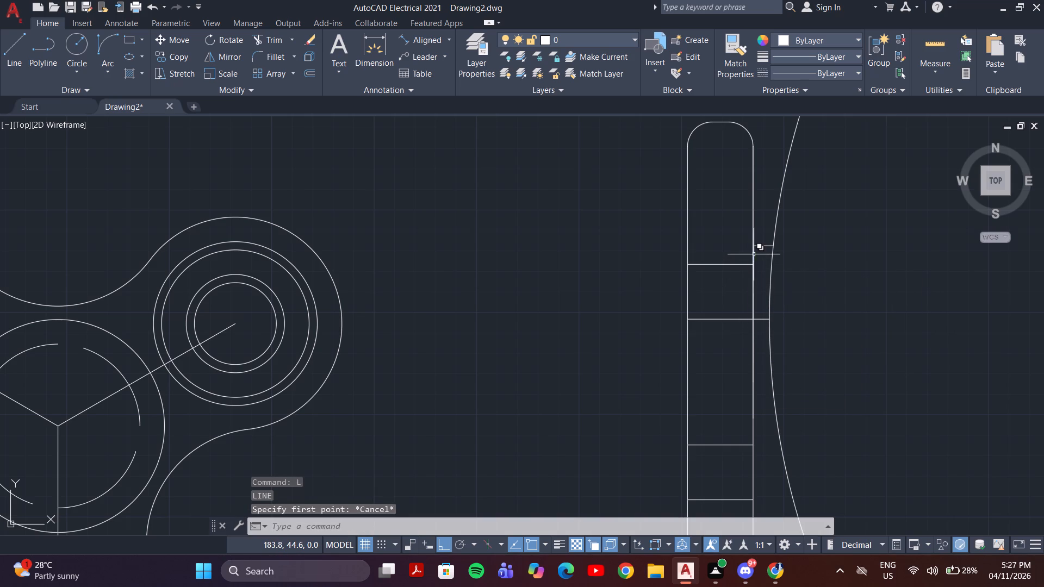
left_click(784, 304)
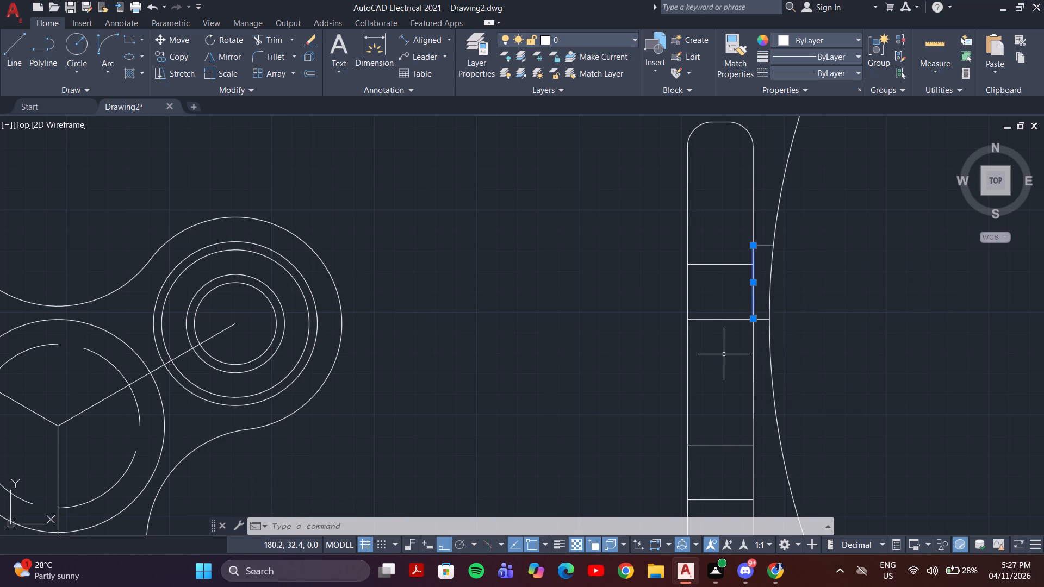
type("MI")
key("Return")
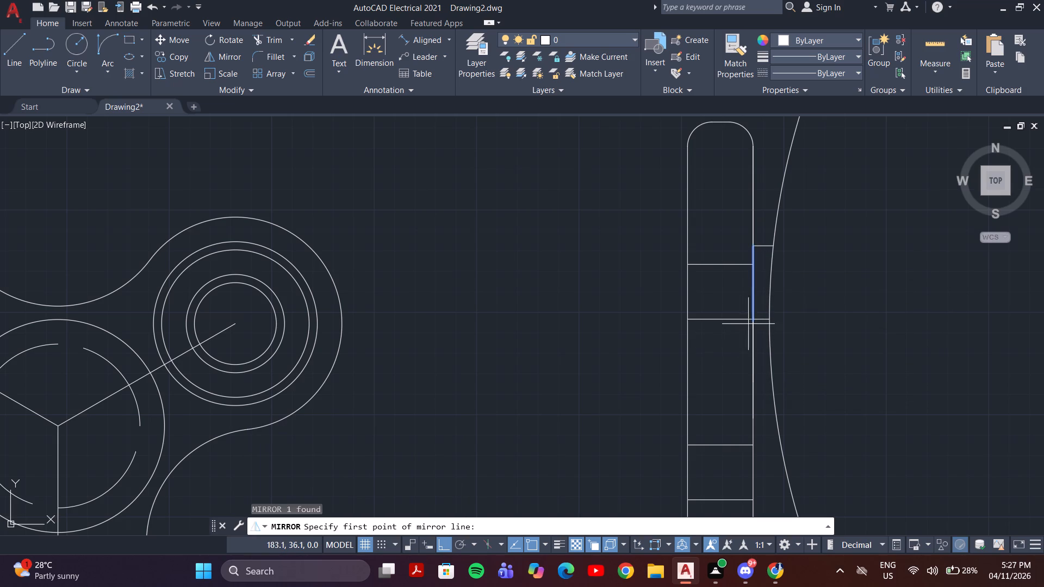
left_click(753, 320)
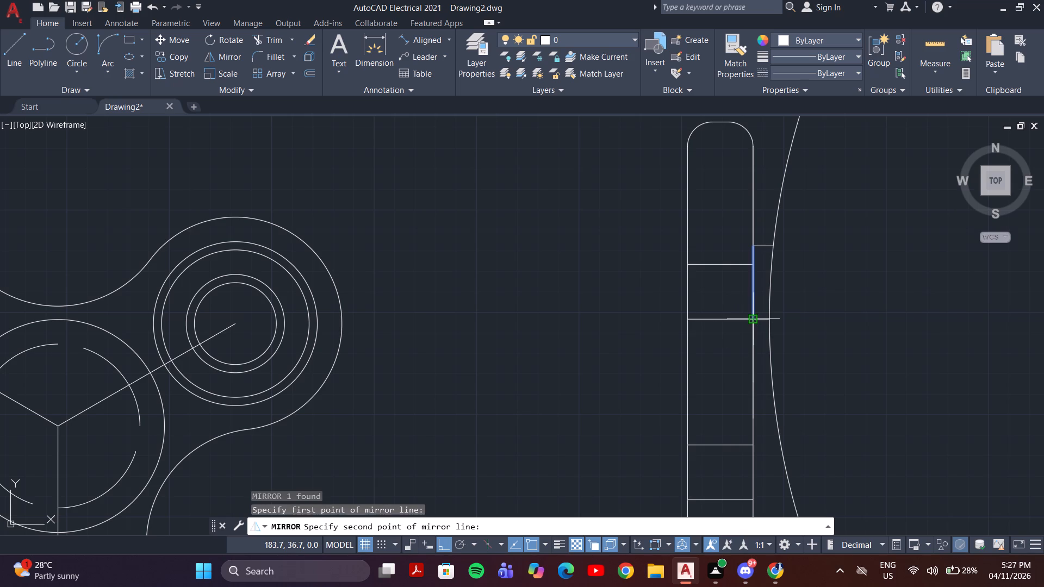
left_click(690, 321)
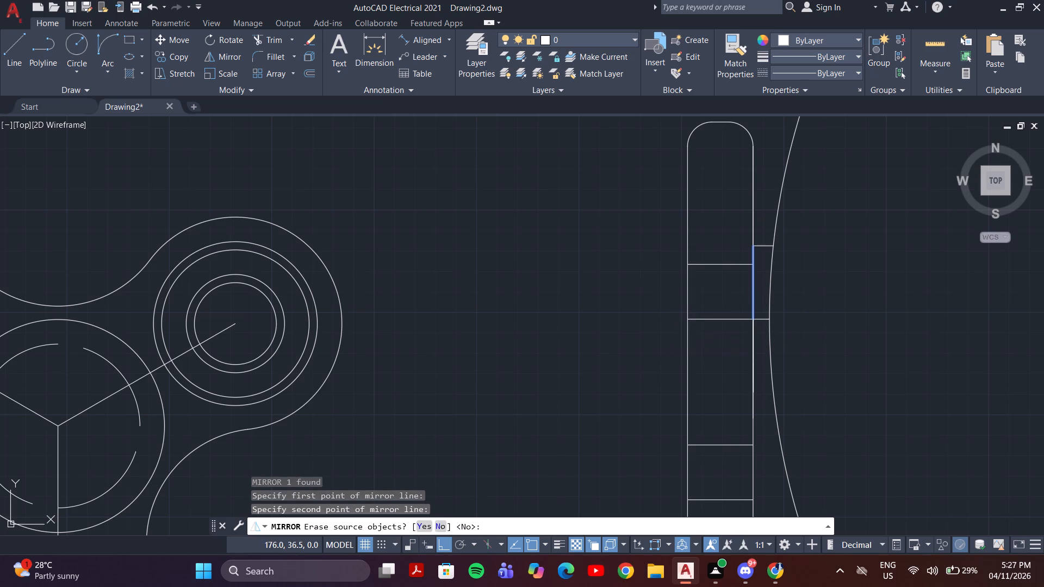
key("Return")
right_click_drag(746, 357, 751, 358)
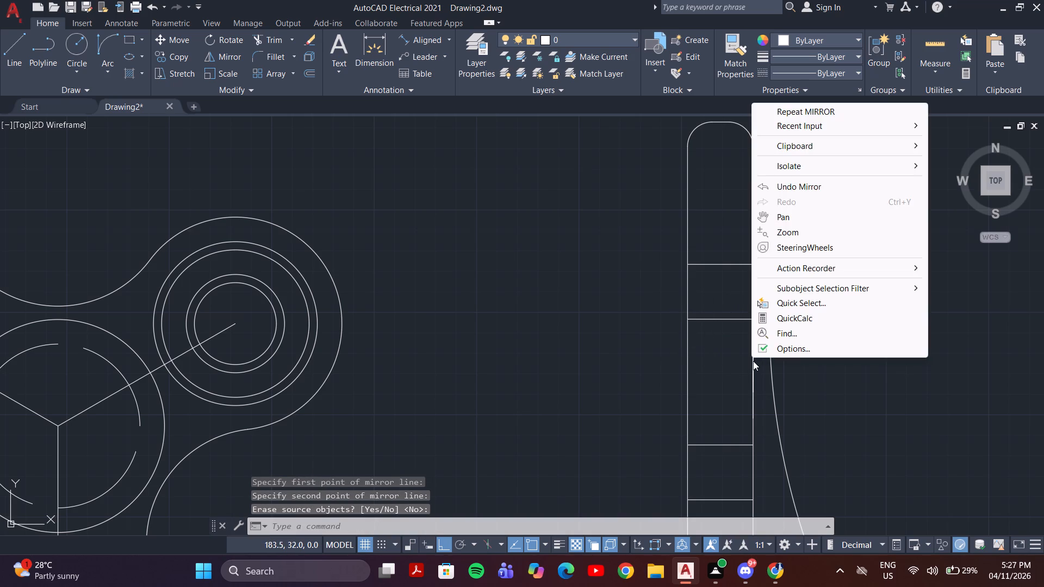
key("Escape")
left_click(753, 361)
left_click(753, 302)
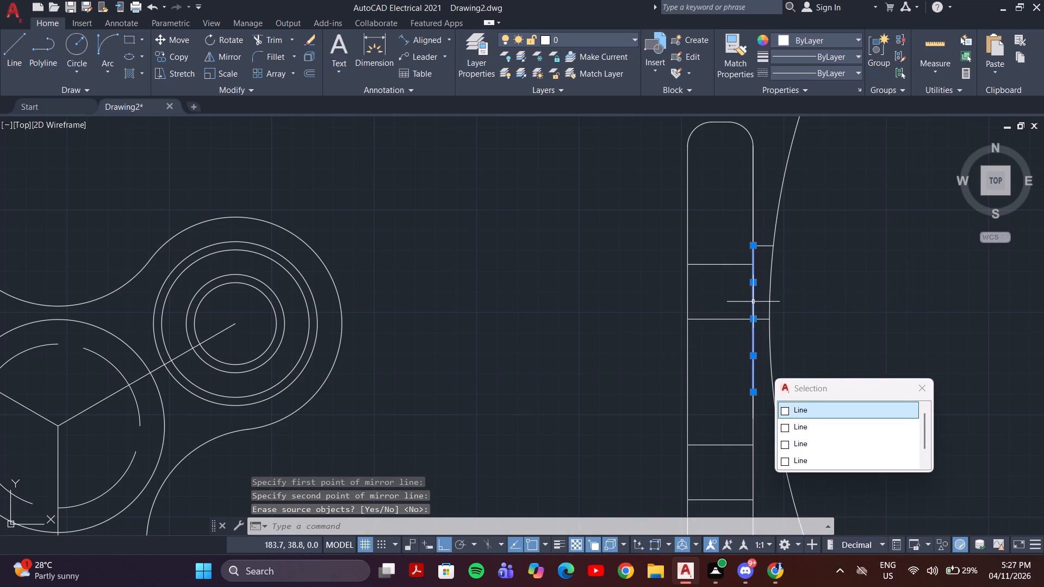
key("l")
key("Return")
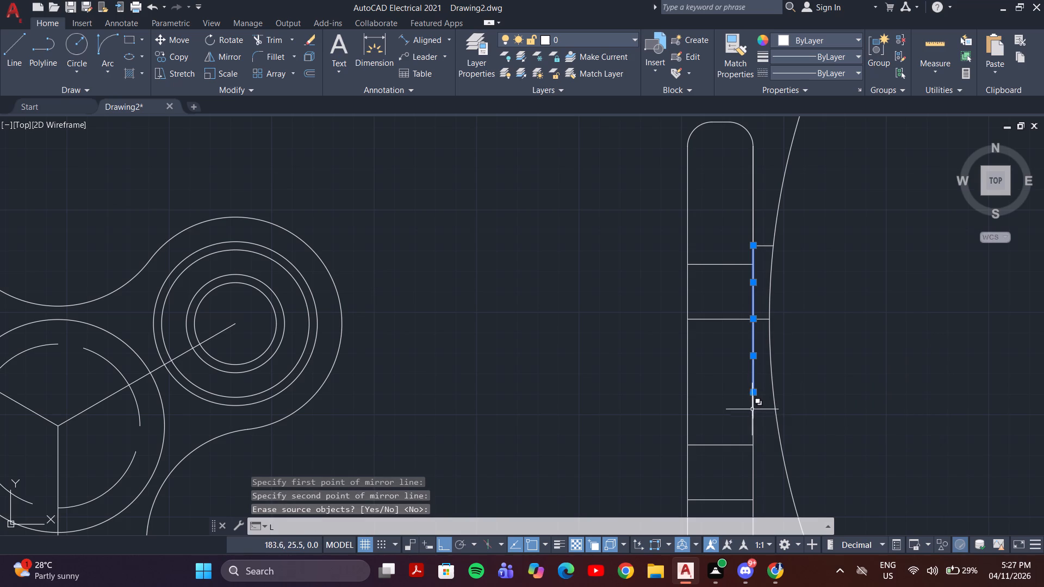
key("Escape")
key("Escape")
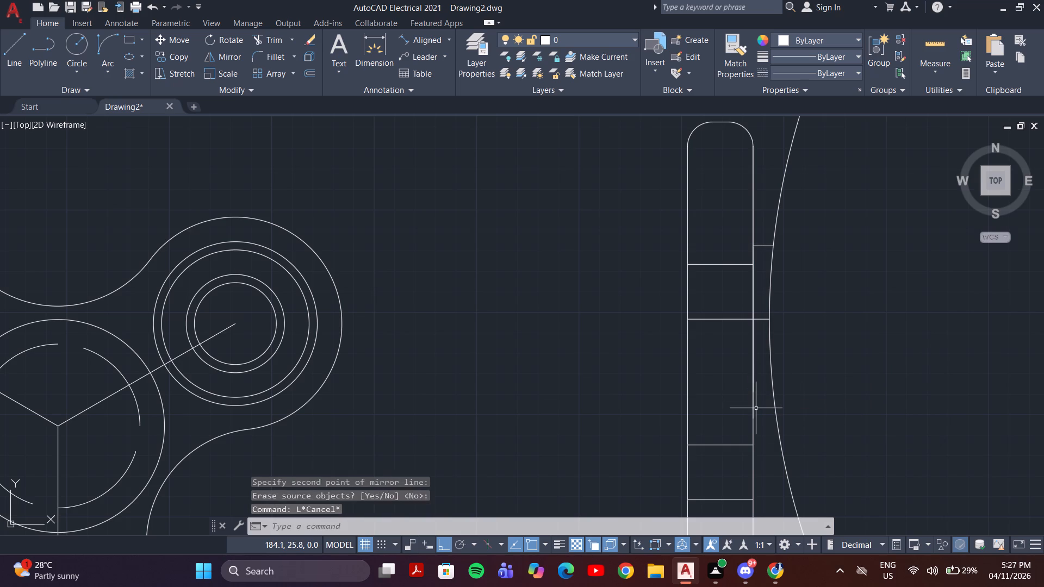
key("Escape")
Draw a horizontal line about 3 mm long across the large circle from the strip-edge endpoint about 8 mm below the centre horizontal line.
key("l")
key("Return")
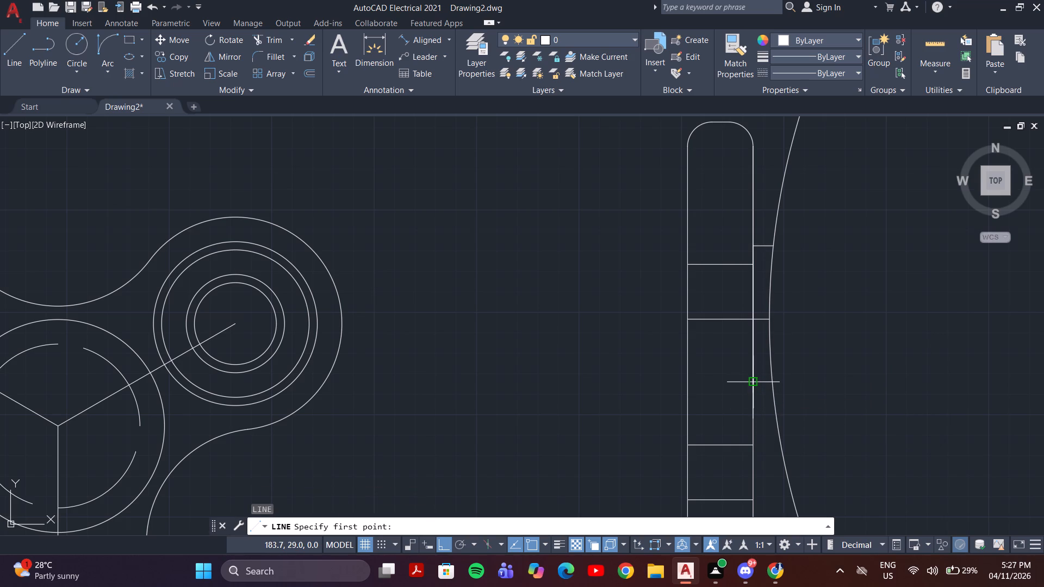
left_click(754, 380)
left_click(776, 380)
key("Escape")
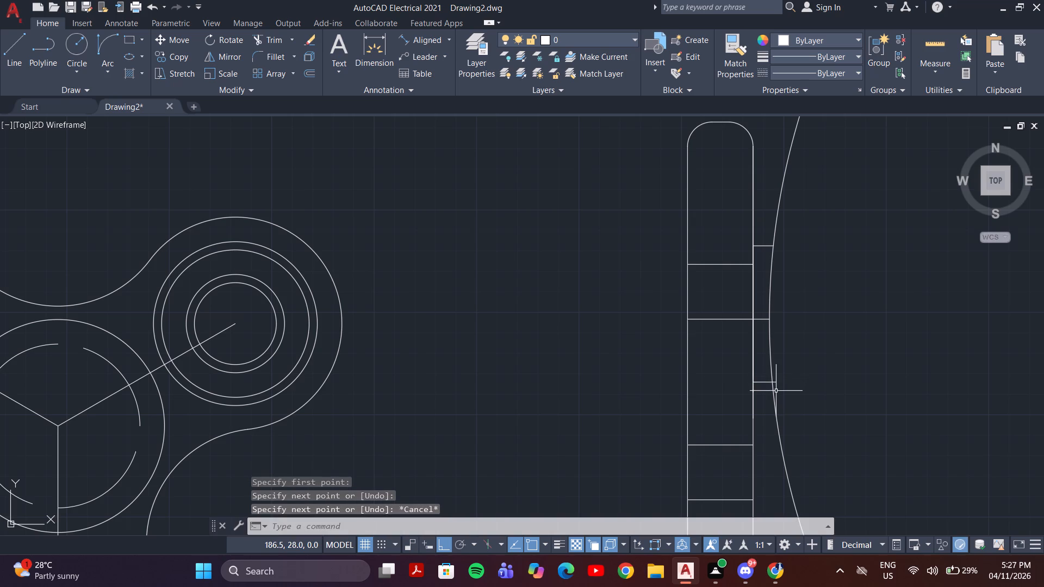
Trim the lower horizontal line where it extends past the large circle.
key("t")
key("r")
key("Return")
scroll(774, 393, "up", 3)
left_click_drag(772, 377, 776, 322)
scroll(777, 325, "down", 3)
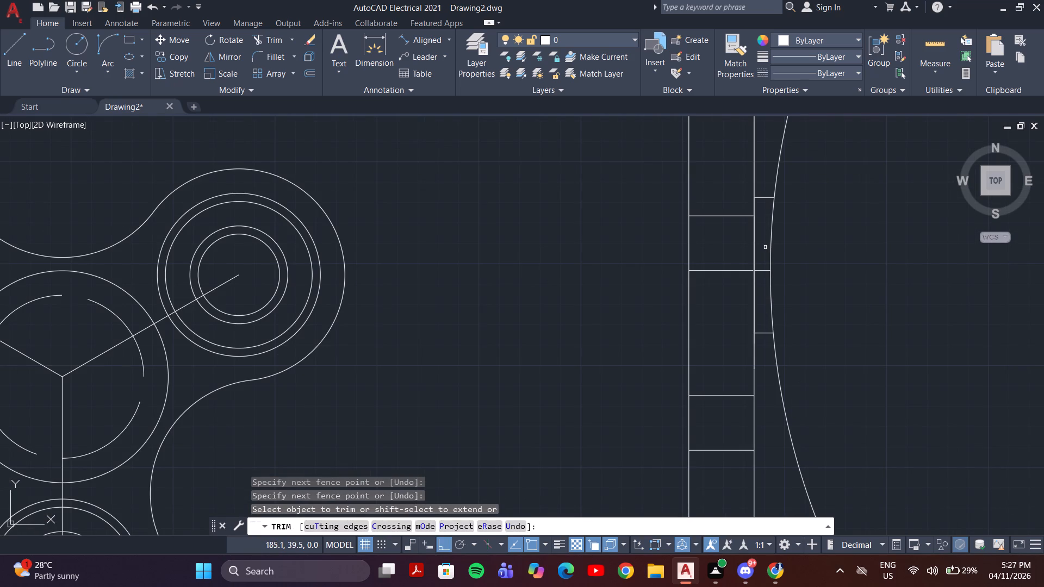
key("l")
key("Return")
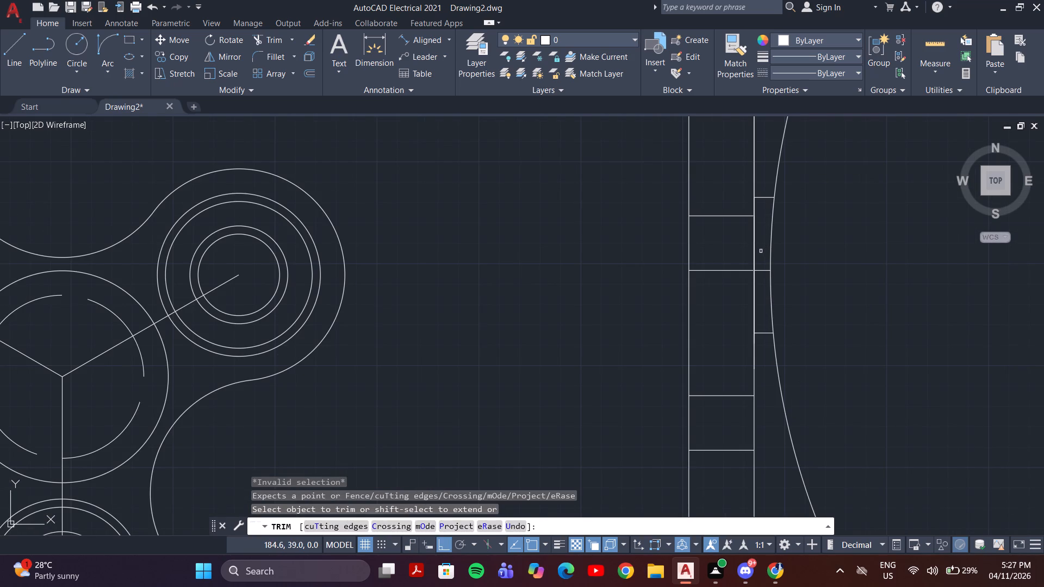
key("Escape")
key("Escape")
Draw a line from the middle of the short centre horizontal about 10 mm upward, continuing about 3 mm horizontally across the large circle.
key("l")
key("Return")
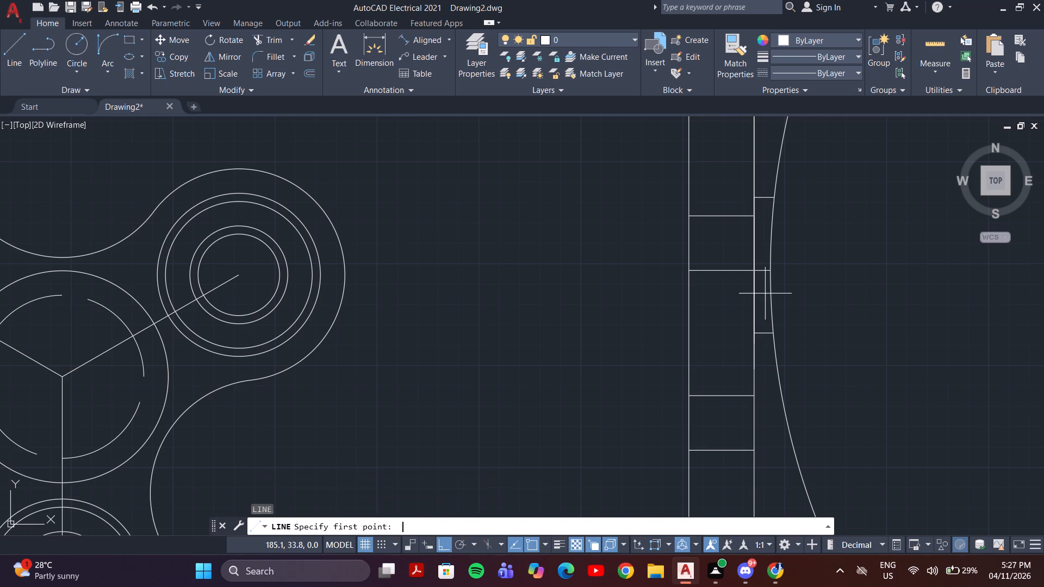
left_click(763, 268)
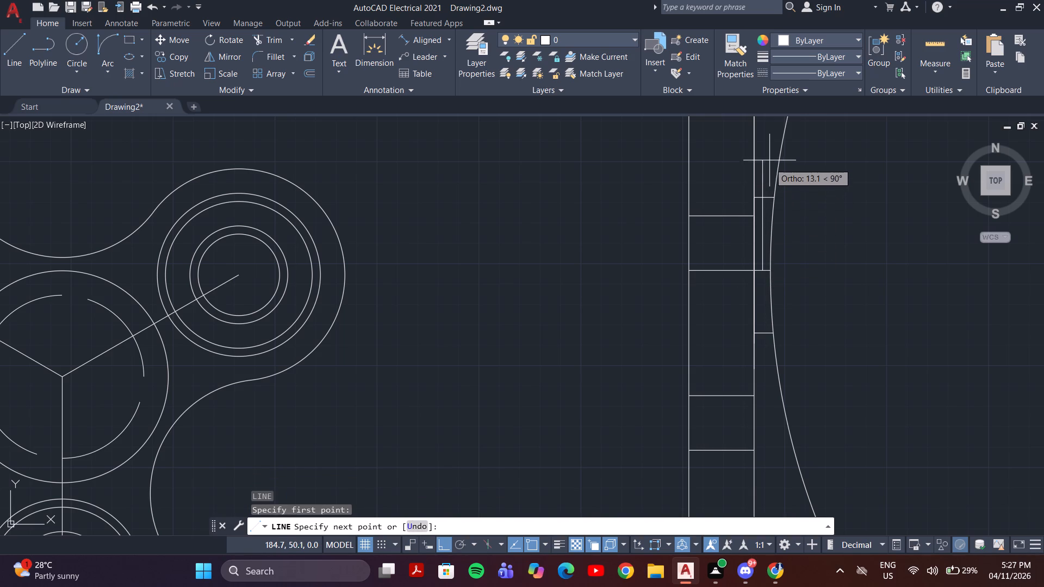
left_click(768, 186)
left_click(786, 187)
key("Escape")
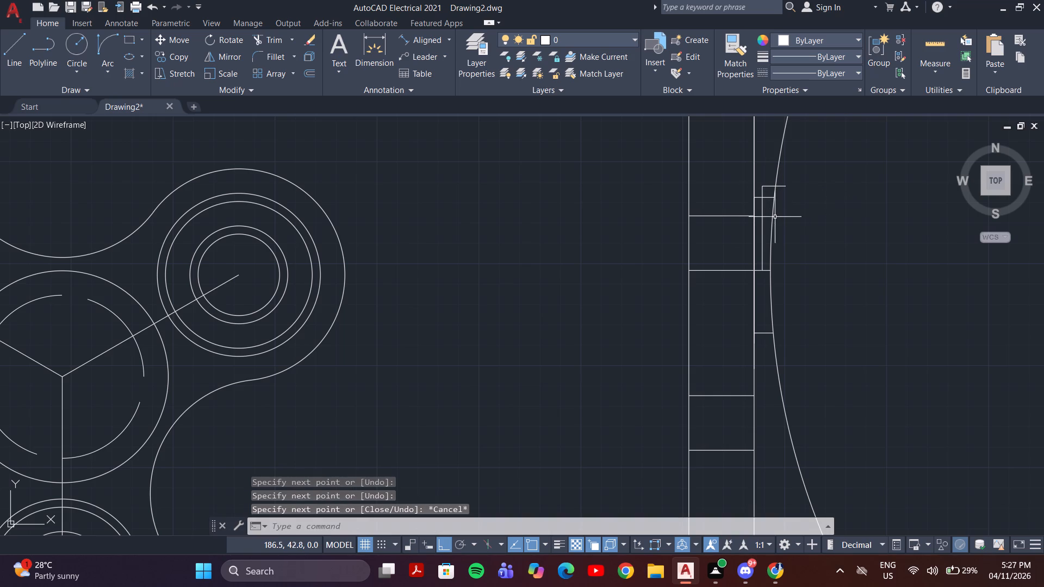
Mirror the new vertical and horizontal lines downward about the centre horizontal line, keeping the originals.
left_click(770, 180)
left_click(762, 193)
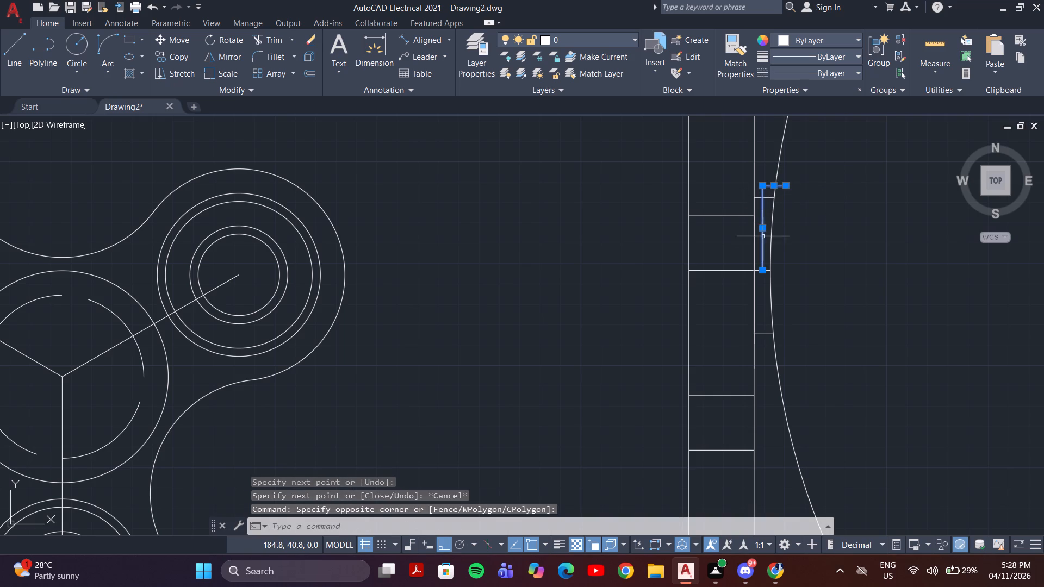
type("MI")
key("Return")
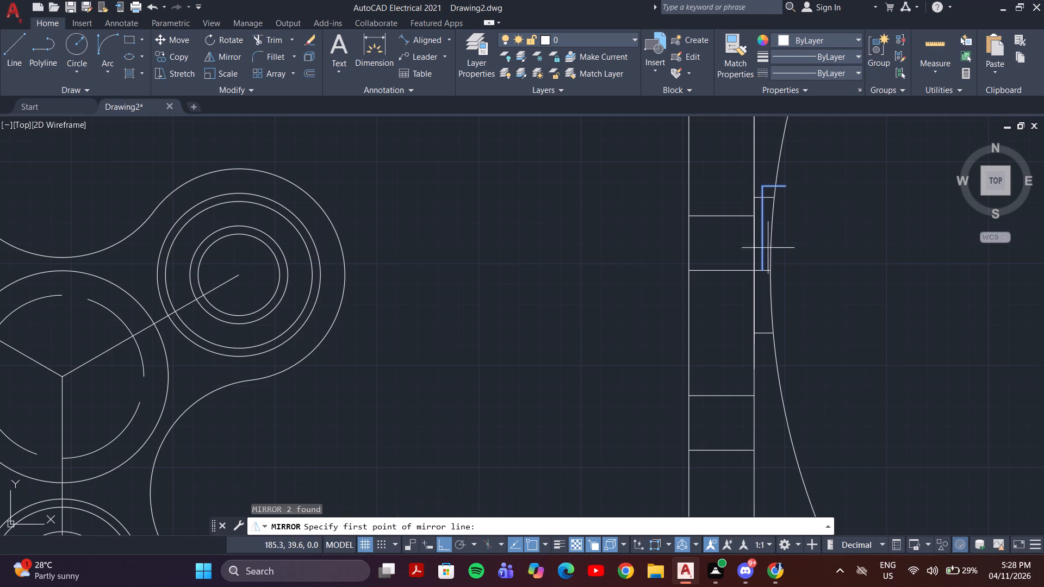
left_click(768, 269)
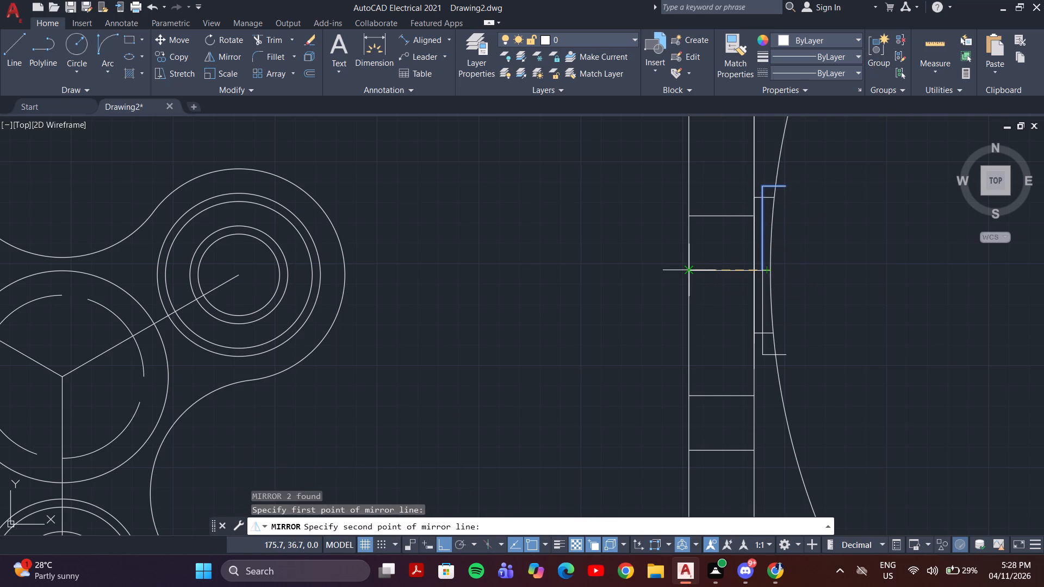
left_click(691, 270)
key("Return")
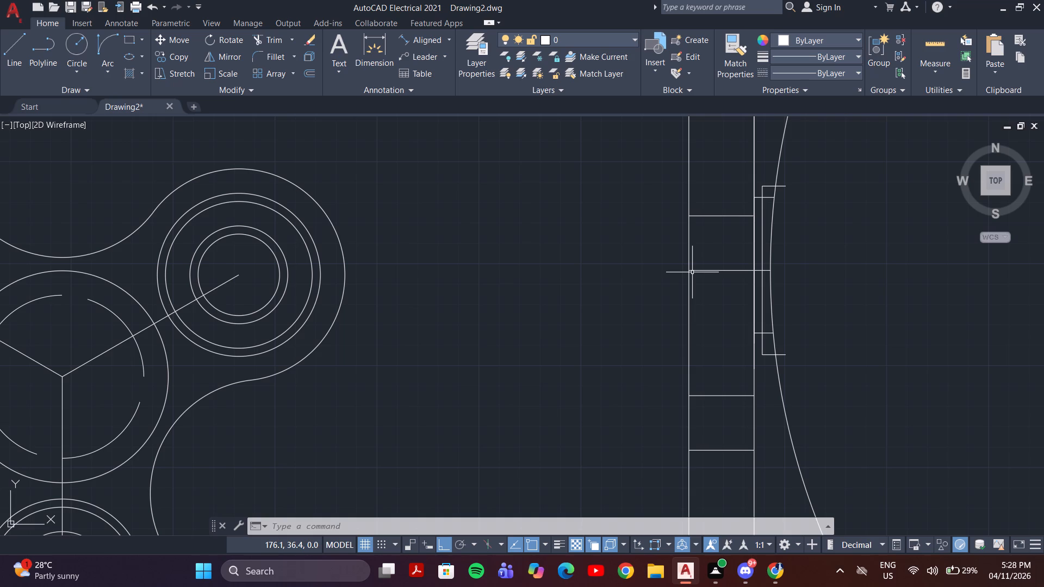
key("Escape")
Trim the upper and lower cap edge lines where they extend past the large circle.
type("TR")
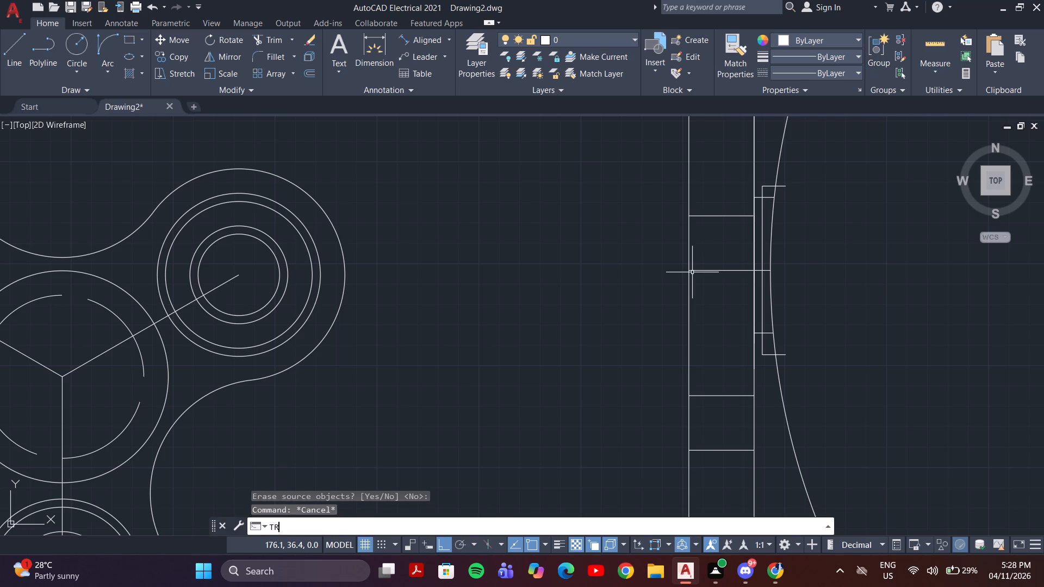
key("Return")
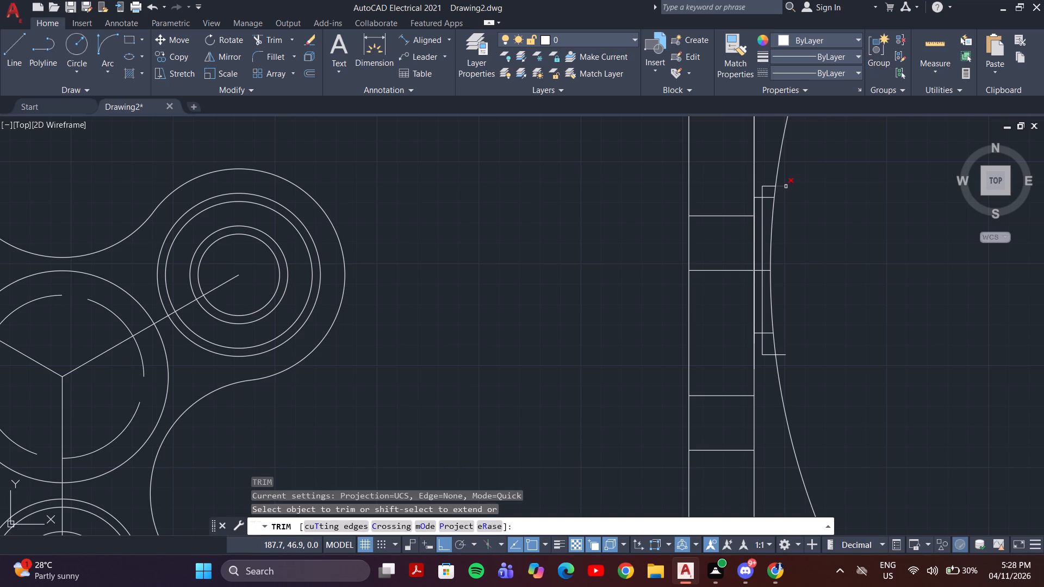
left_click(786, 186)
left_click(783, 354)
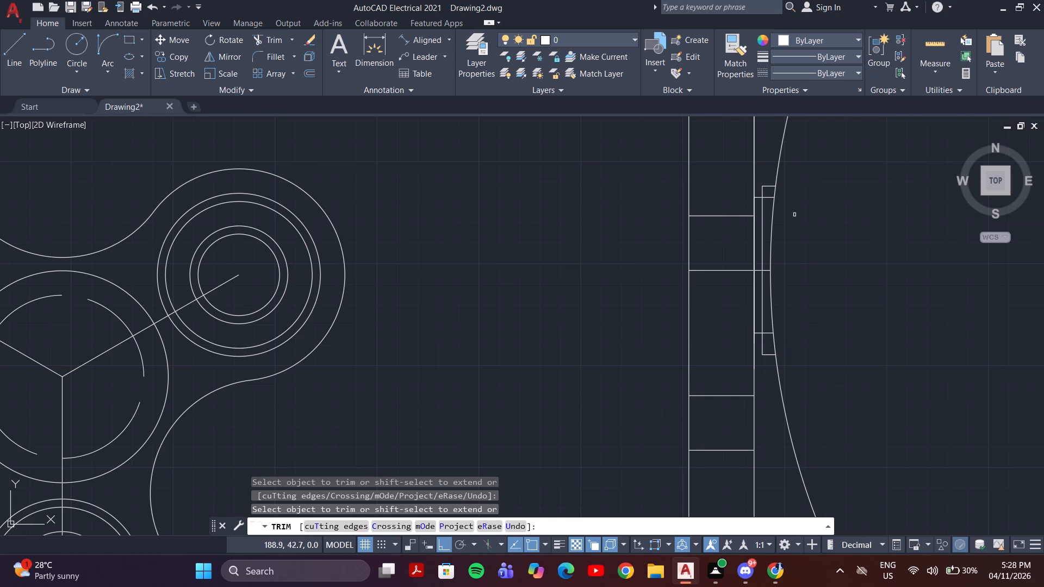
Trim away the large circle outside the cap, leaving only the concave arc between the cap's end edges.
scroll(824, 230, "down", 3)
middle_click_drag(879, 236, 710, 250)
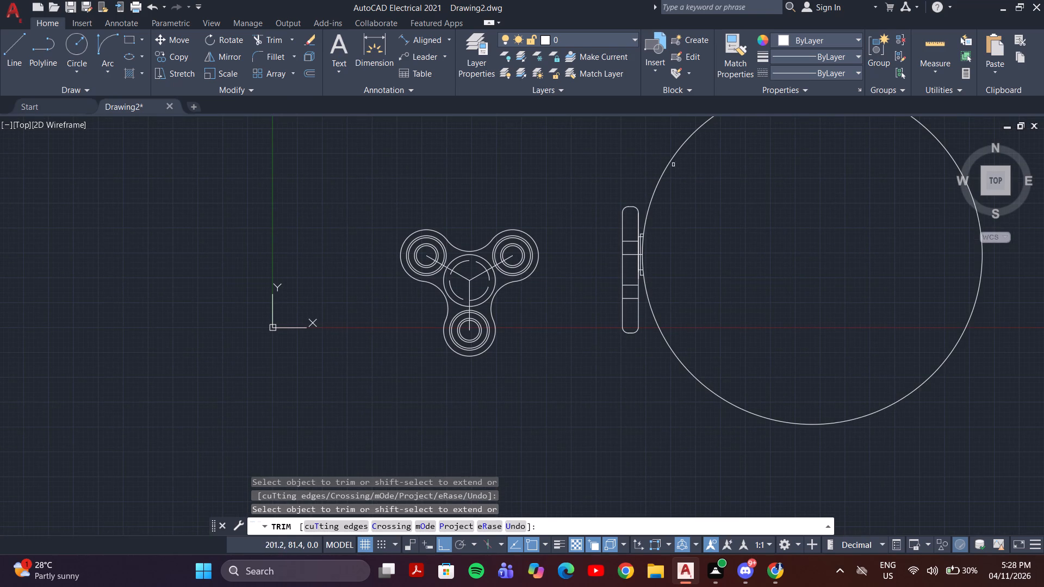
left_click(662, 156)
left_click(675, 183)
Trim both short horizontal edges inside the cap outline and the centre horizontal line beyond the strip's edge.
scroll(676, 205, "down", 3)
scroll(675, 228, "up", 5)
scroll(601, 196, "up", 1)
middle_click_drag(601, 198, 602, 200)
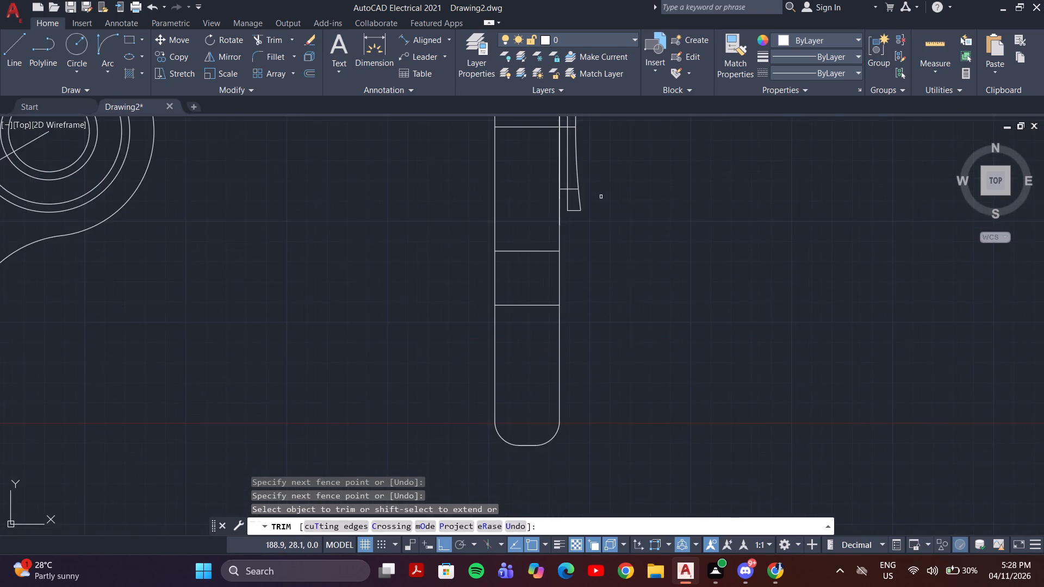
middle_click_drag(602, 200, 618, 321)
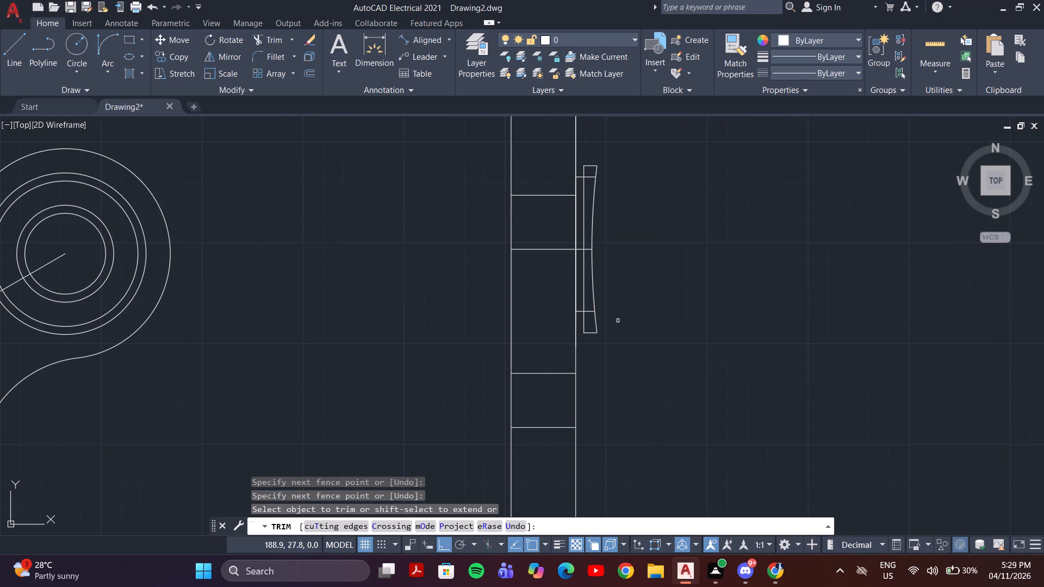
left_click(590, 313)
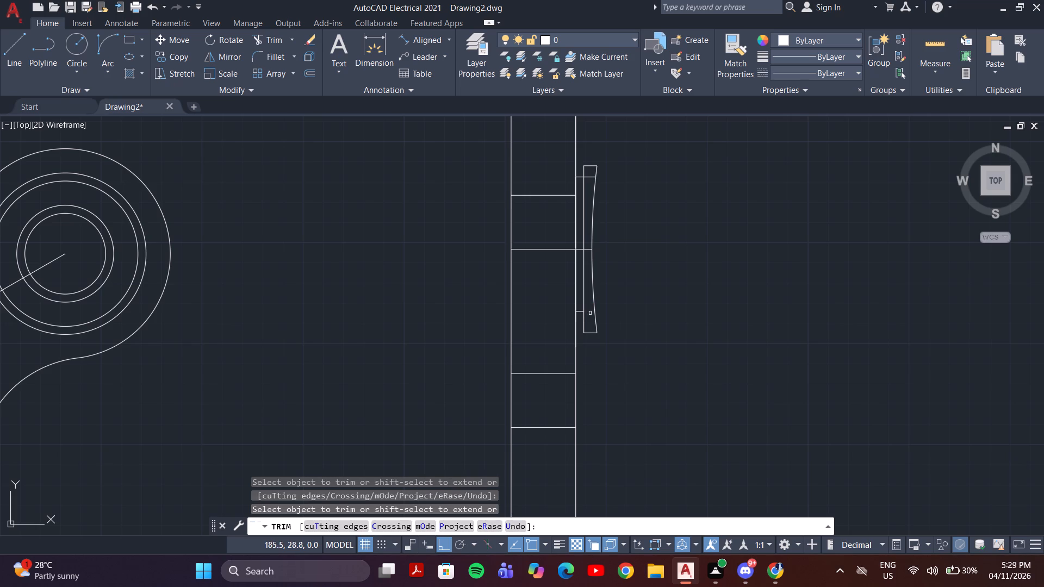
left_click(592, 178)
left_click(589, 251)
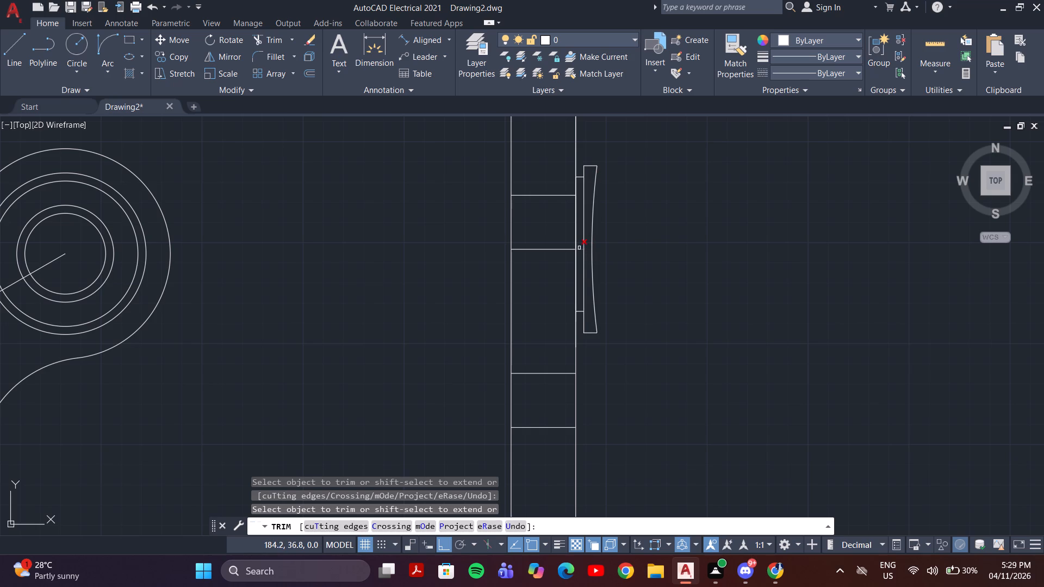
left_click(579, 248)
key("Escape")
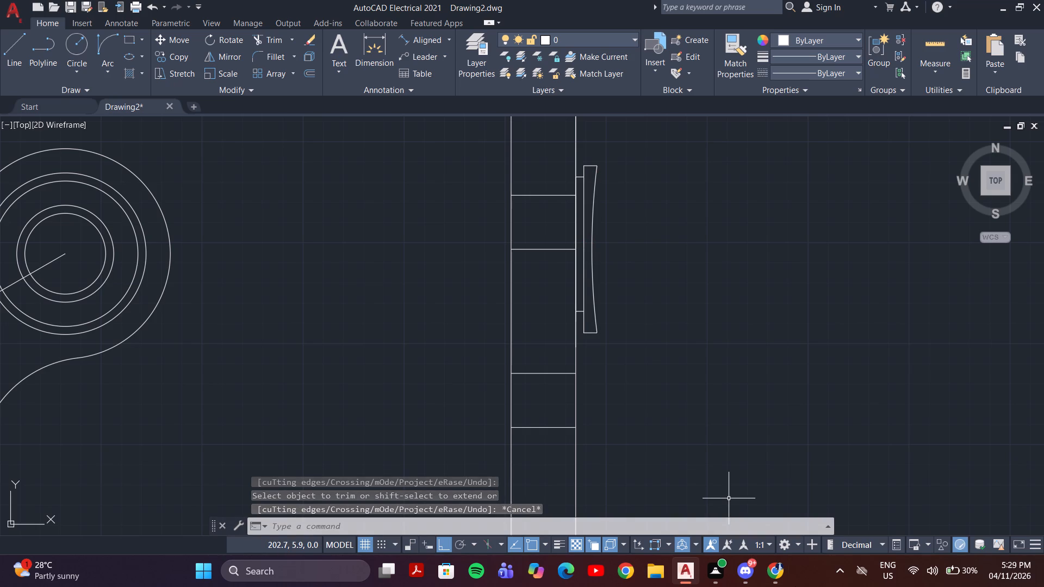
Fillet both lower corners of the cap outline with a 0.5 mm radius, using the Multiple option.
key("f")
key("Return")
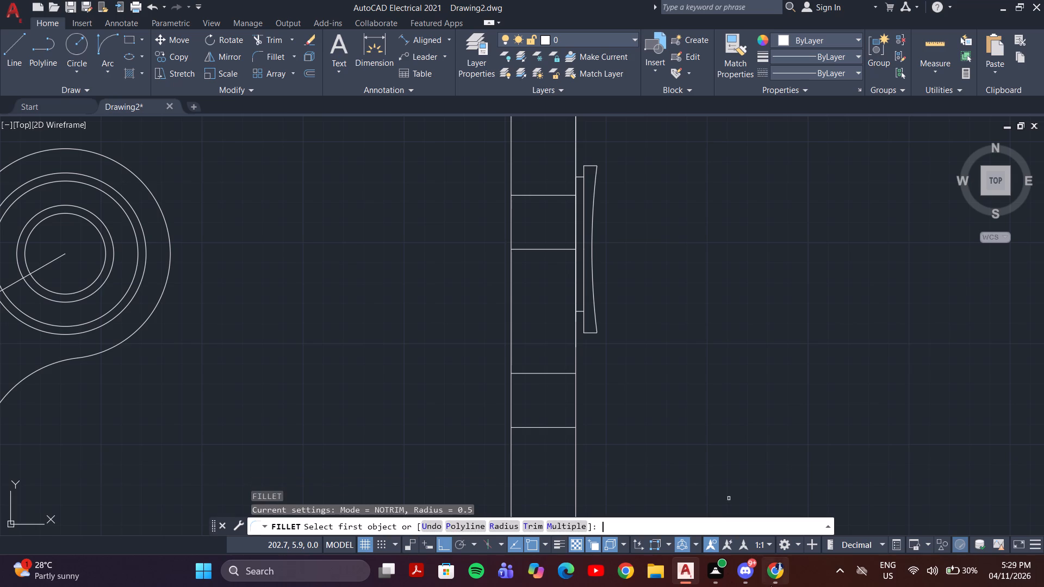
left_click(577, 524)
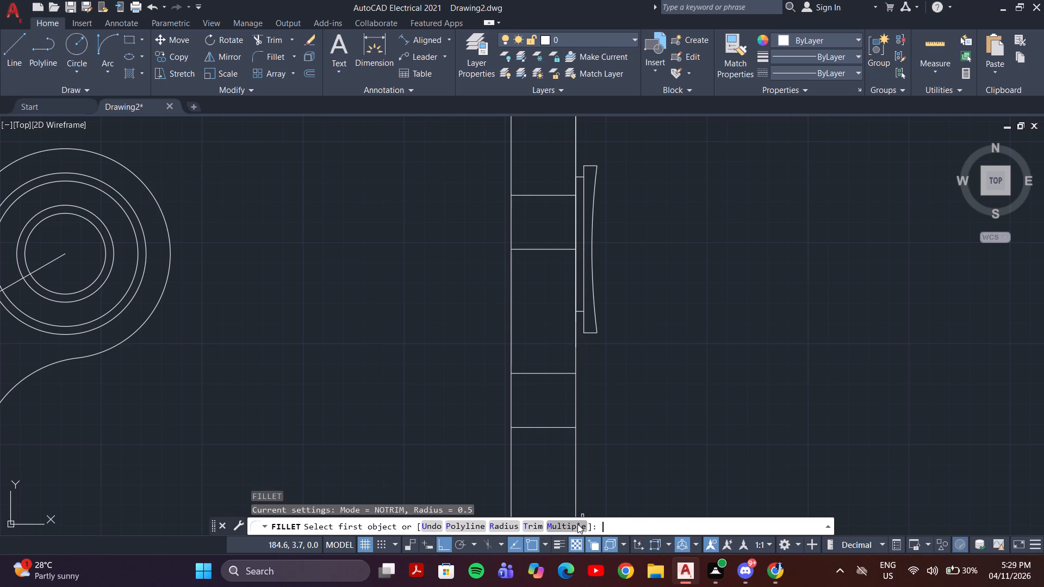
left_click(498, 527)
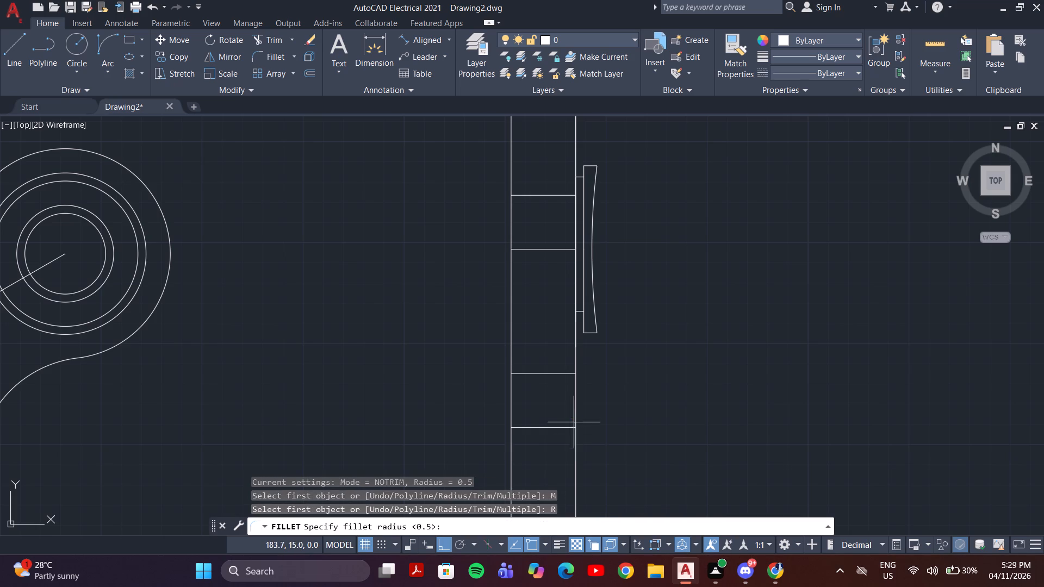
key("space")
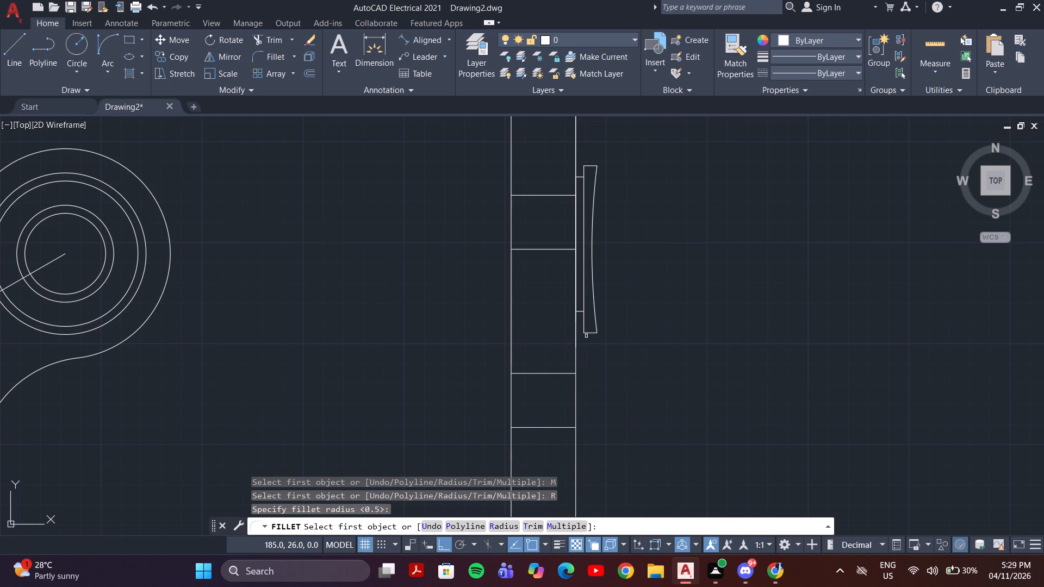
left_click(589, 333)
left_click(599, 328)
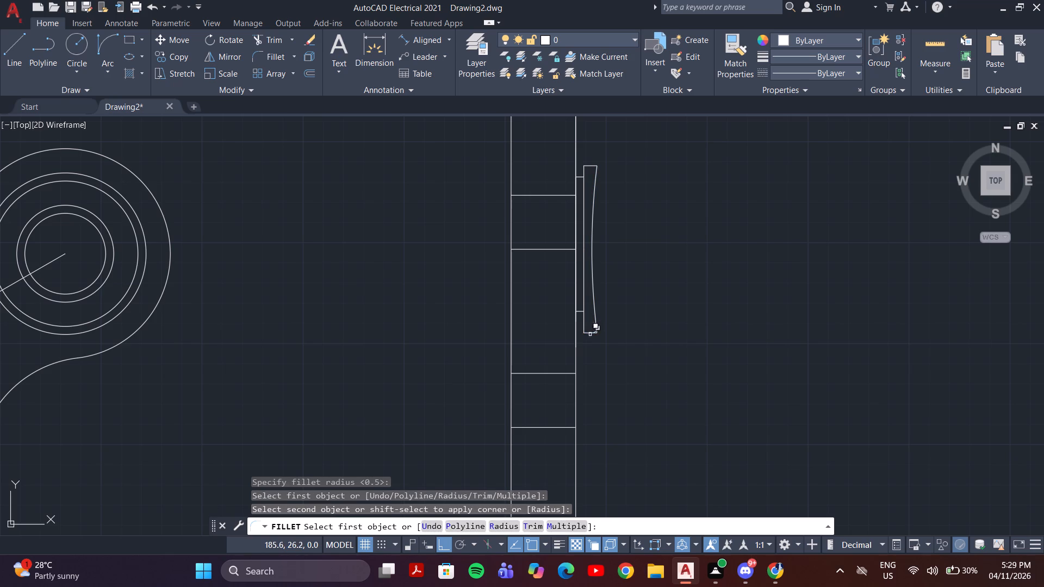
scroll(584, 339, "up", 3)
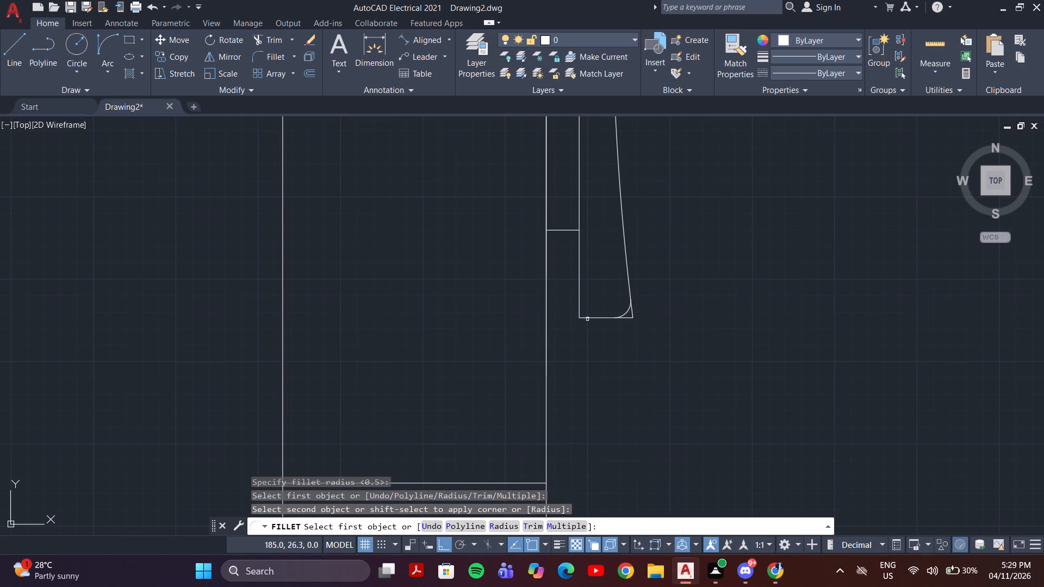
left_click(587, 319)
left_click(580, 310)
Fillet both upper corners of the cap outline with the same 0.5 mm radius.
middle_click_drag(612, 292, 622, 402)
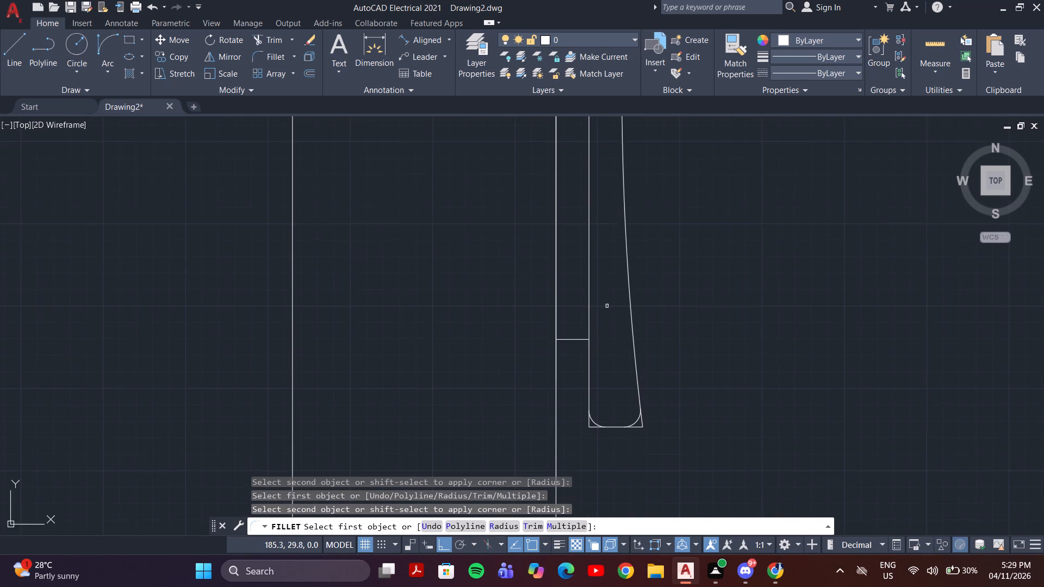
scroll(602, 280, "down", 3)
middle_click_drag(602, 278, 608, 415)
scroll(608, 415, "up", 1)
scroll(602, 322, "up", 2)
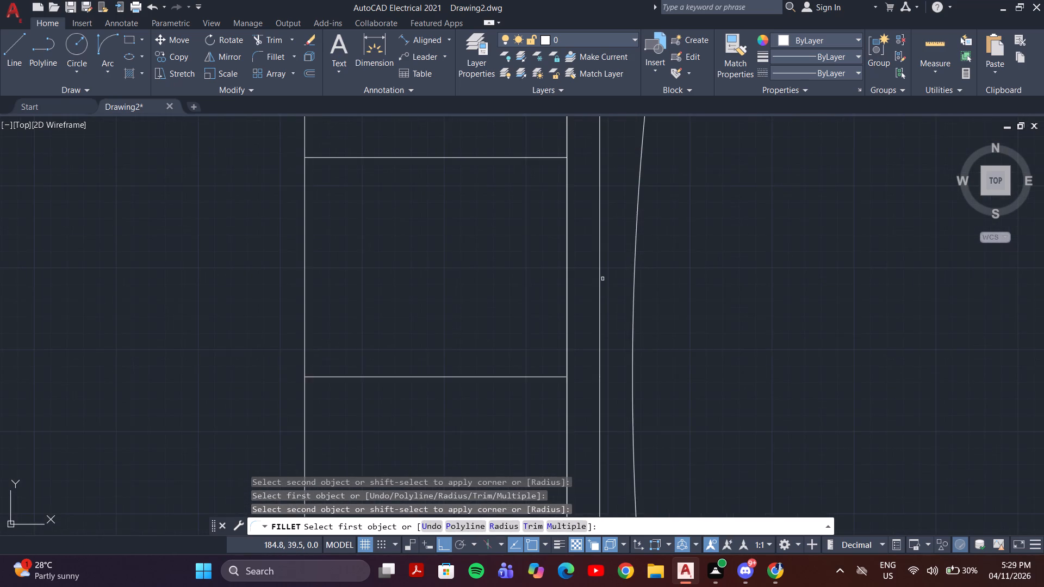
middle_click_drag(602, 249, 601, 413)
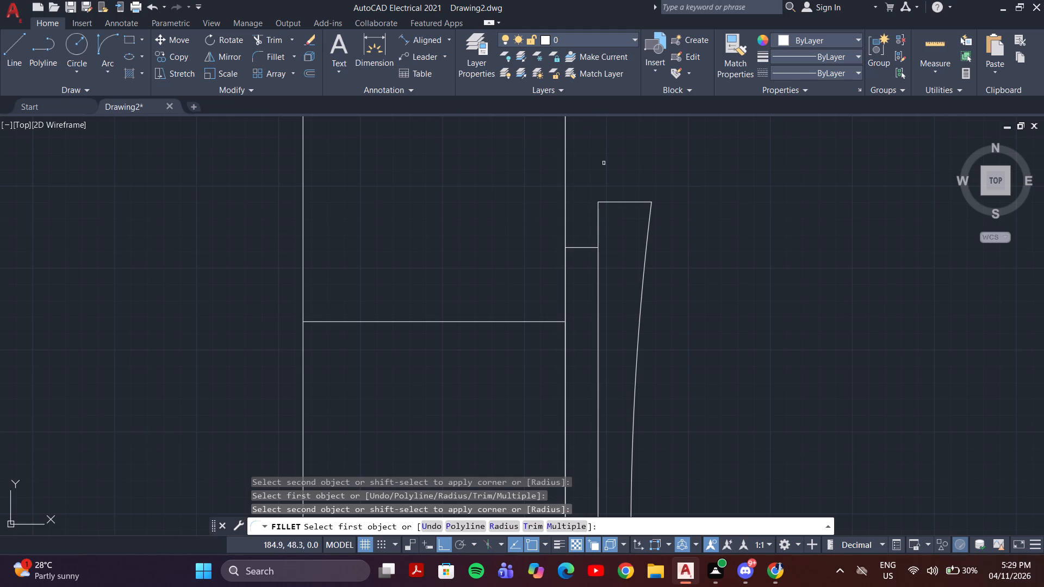
left_click(599, 213)
left_click(605, 199)
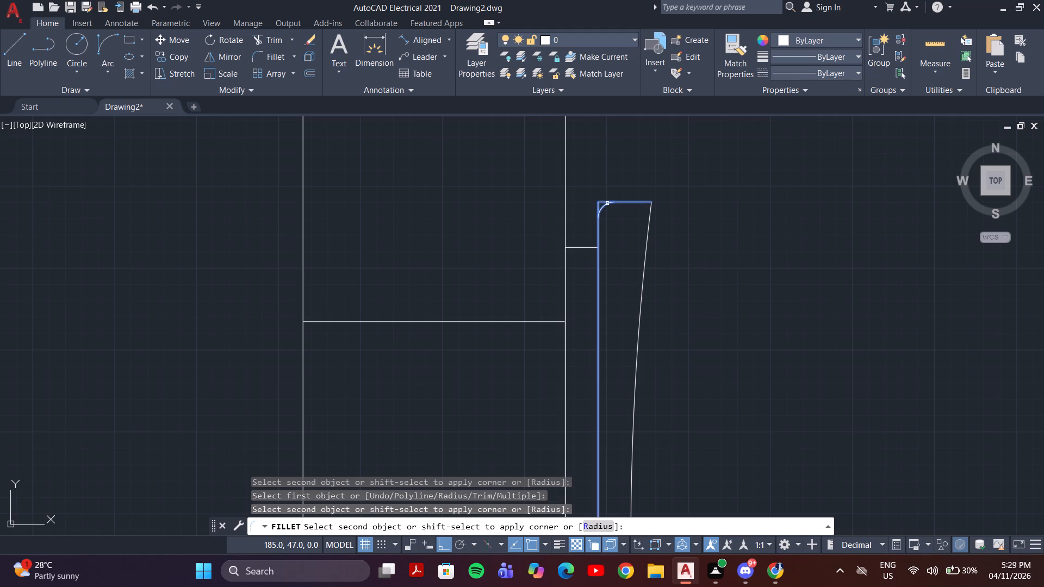
left_click(607, 203)
left_click(634, 203)
left_click(650, 217)
key("Escape")
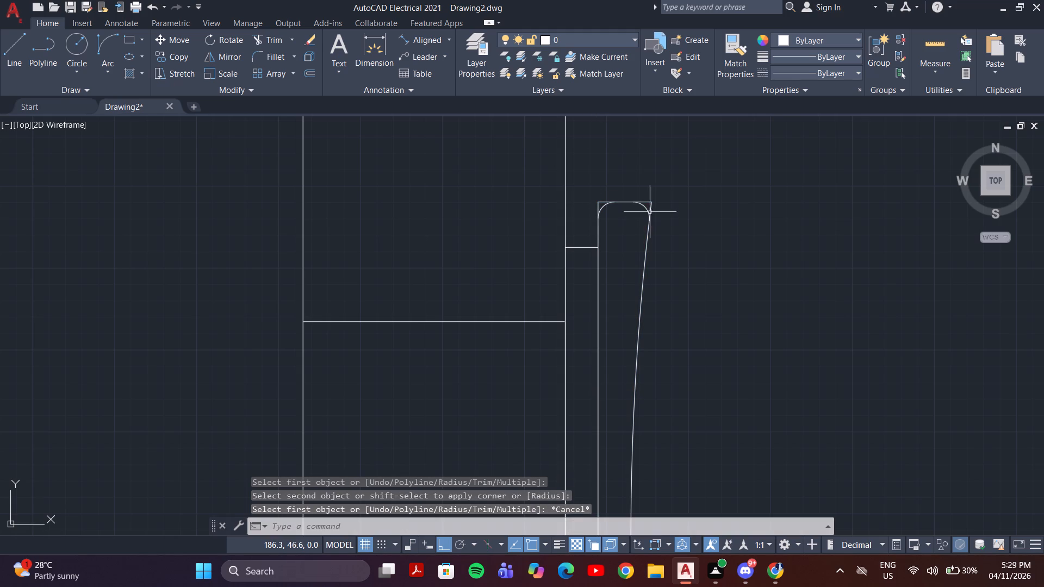
Trim the leftover sharp corner segments outside the two upper fillets of the cap.
type("TR")
key("Return")
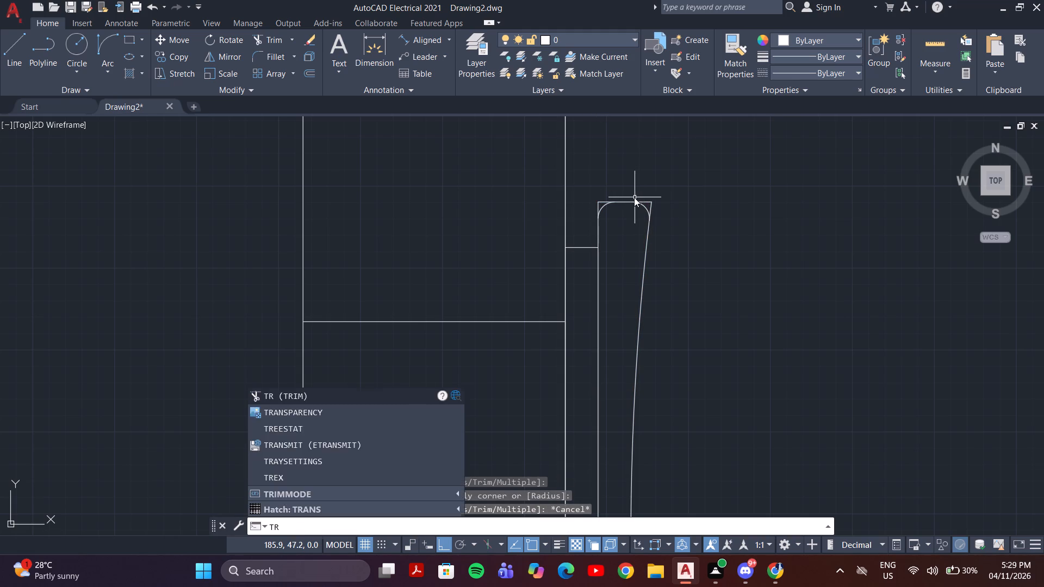
scroll(589, 202, "up", 2)
left_click_drag(603, 212, 621, 197)
left_click_drag(713, 189, 757, 214)
scroll(756, 218, "down", 3)
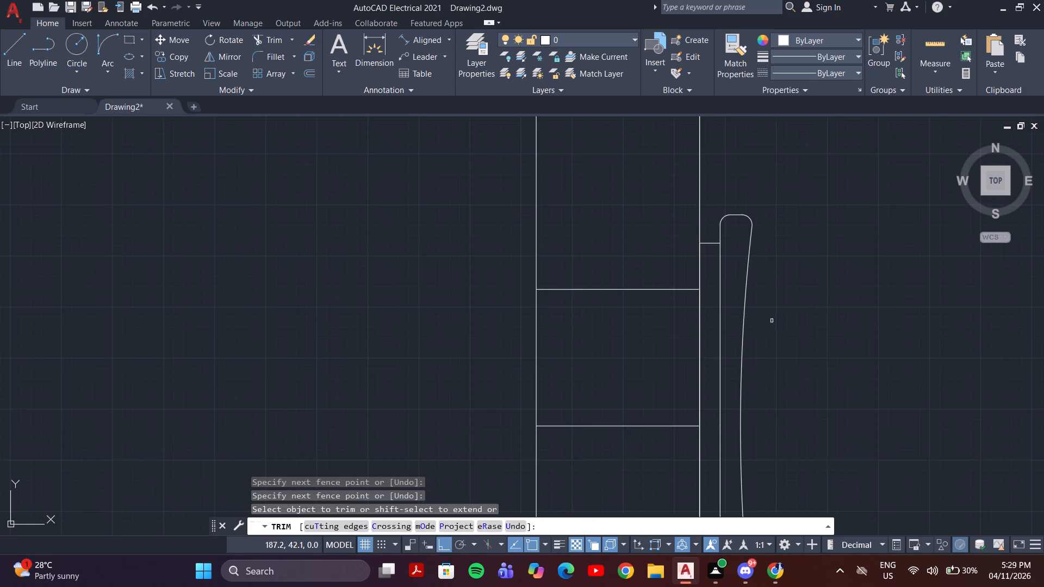
Trim the leftover sharp corner segments outside the two lower fillets of the cap.
middle_click_drag(772, 341, 749, 192)
middle_click_drag(756, 369, 757, 234)
scroll(706, 360, "up", 3)
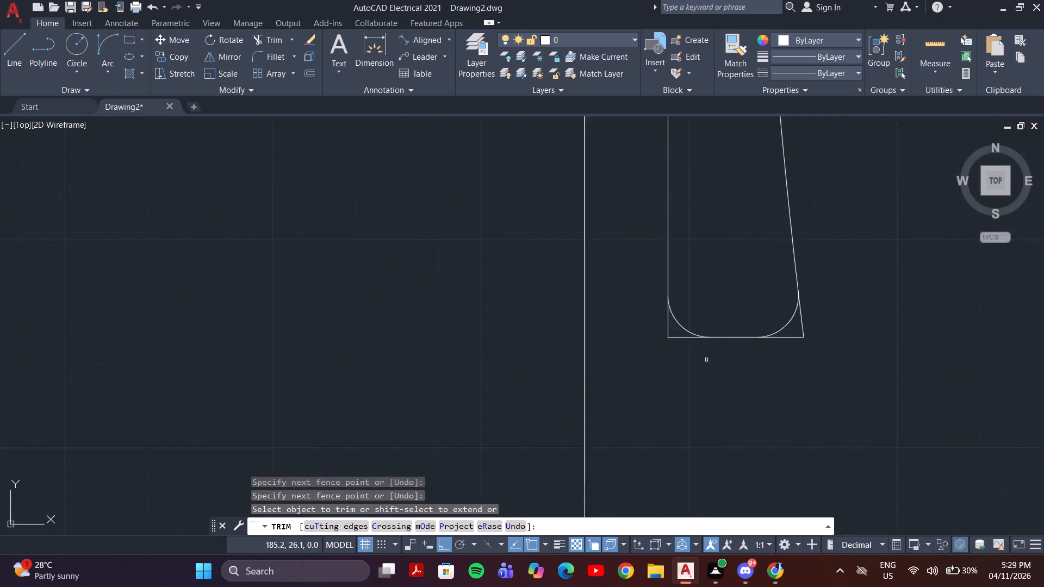
scroll(706, 360, "up", 2)
left_click_drag(683, 336, 594, 277)
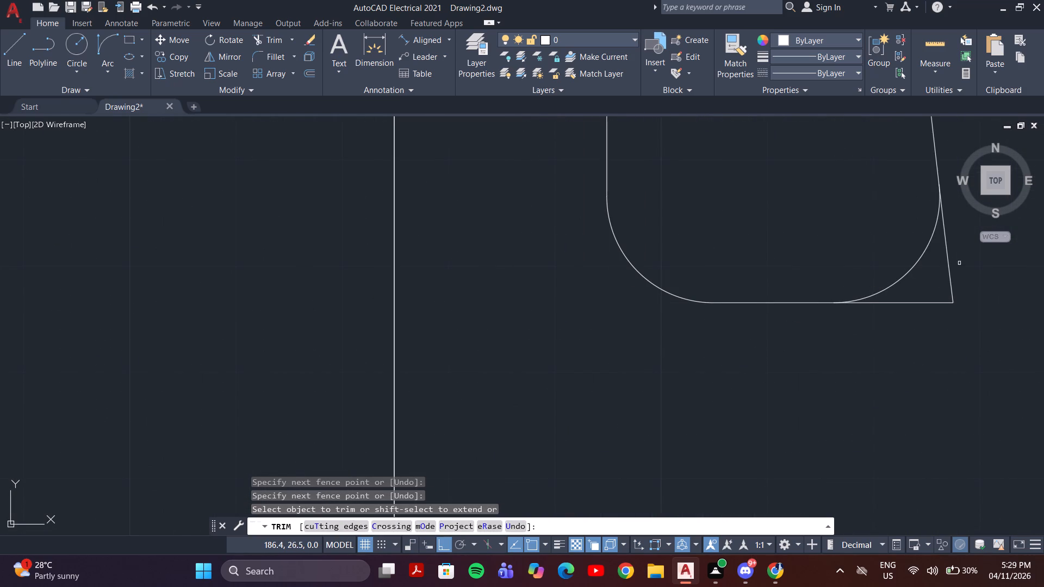
left_click_drag(959, 263, 905, 332)
scroll(905, 332, "down", 5)
scroll(904, 283, "down", 2)
middle_click_drag(920, 279, 893, 365)
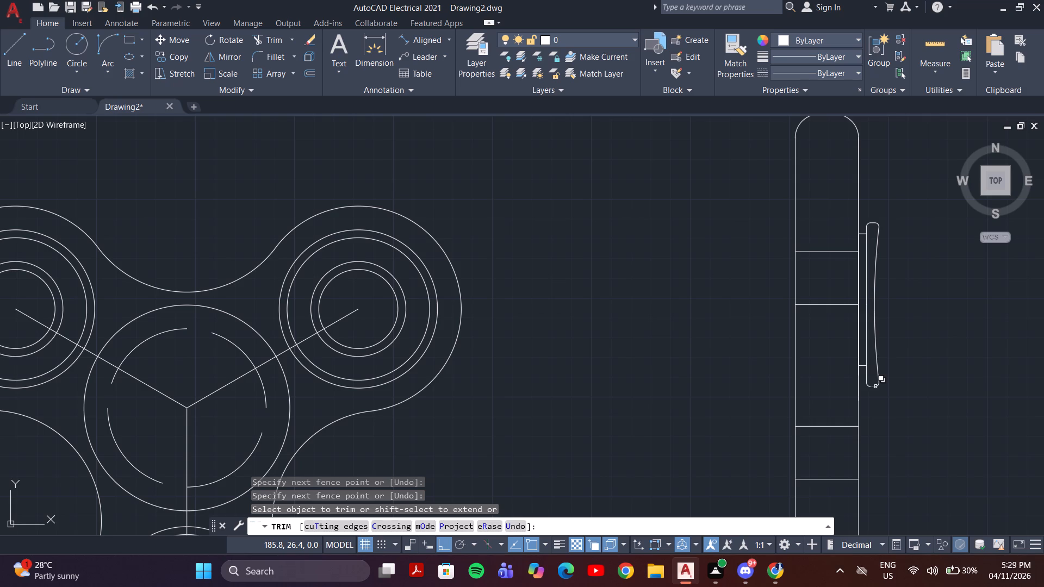
key("Escape")
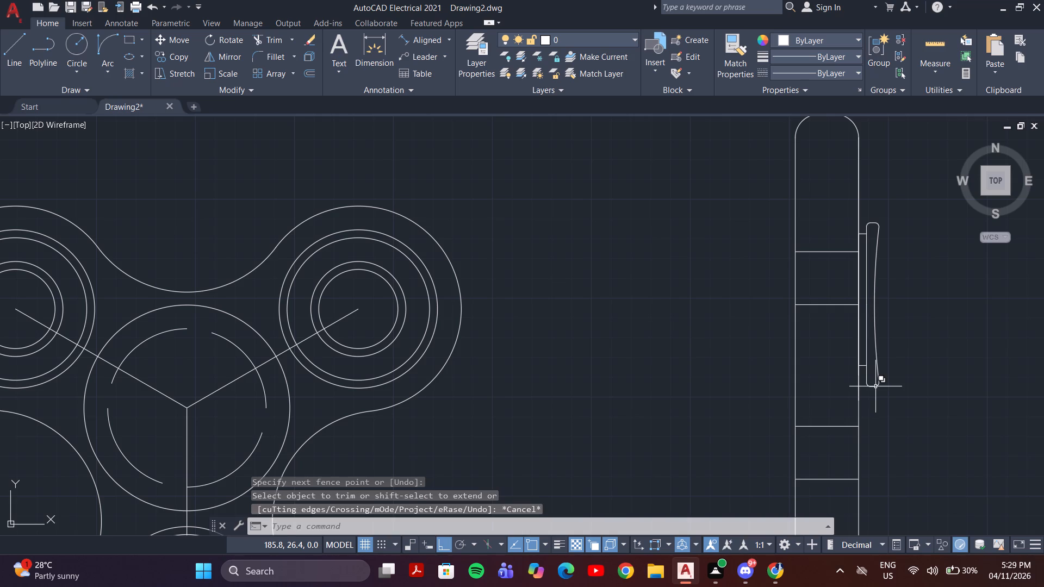
Mirror the concave cap and its connecting lines across the side view's vertical centreline, keeping the original.
scroll(902, 209, "up", 2)
left_click(893, 212)
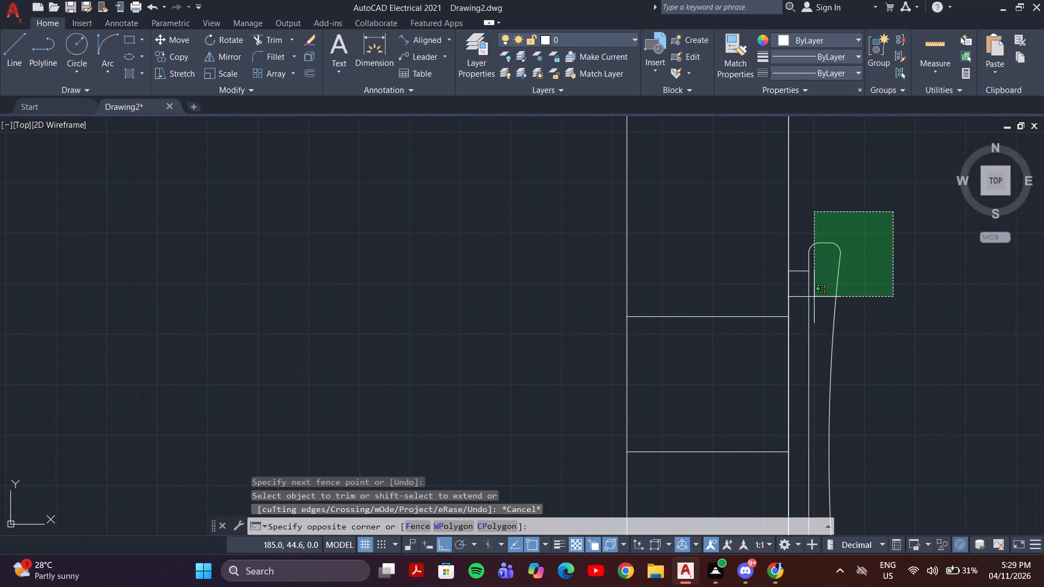
right_click(810, 333)
middle_click_drag(809, 334, 899, 227)
middle_click_drag(921, 501, 919, 357)
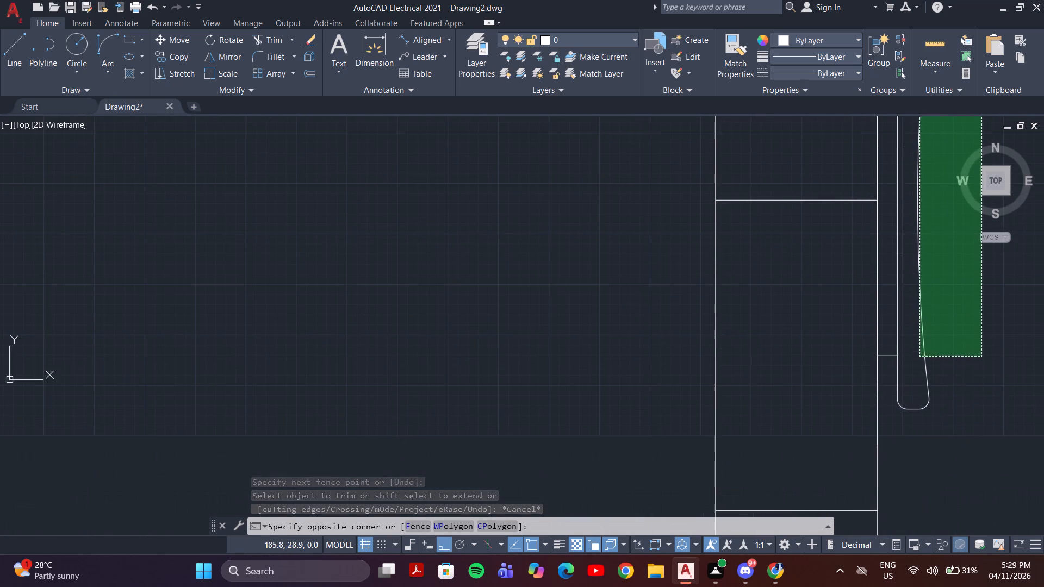
left_click(890, 415)
scroll(832, 398, "down", 2)
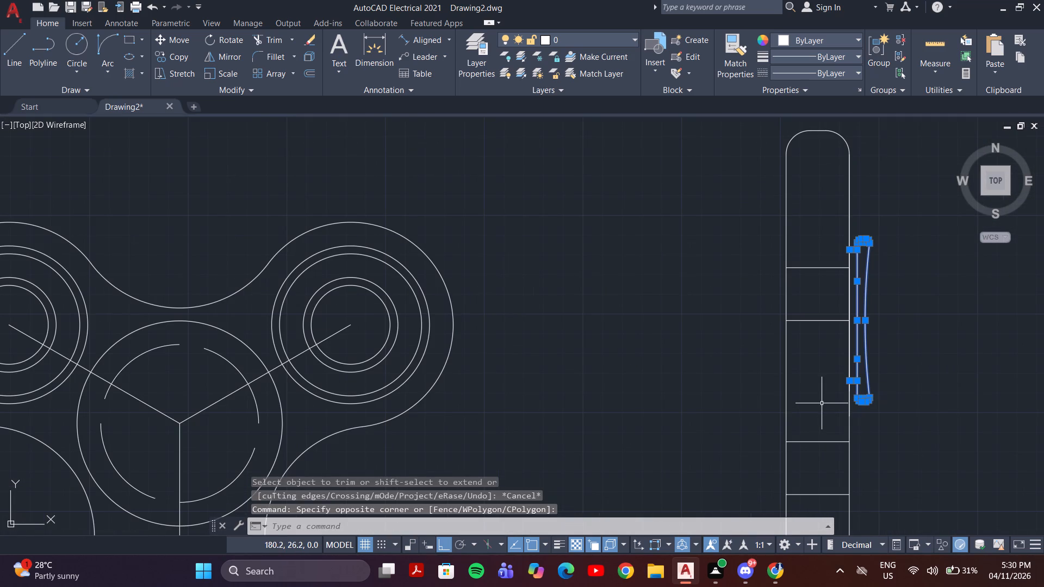
key("m")
key("i")
key("Return")
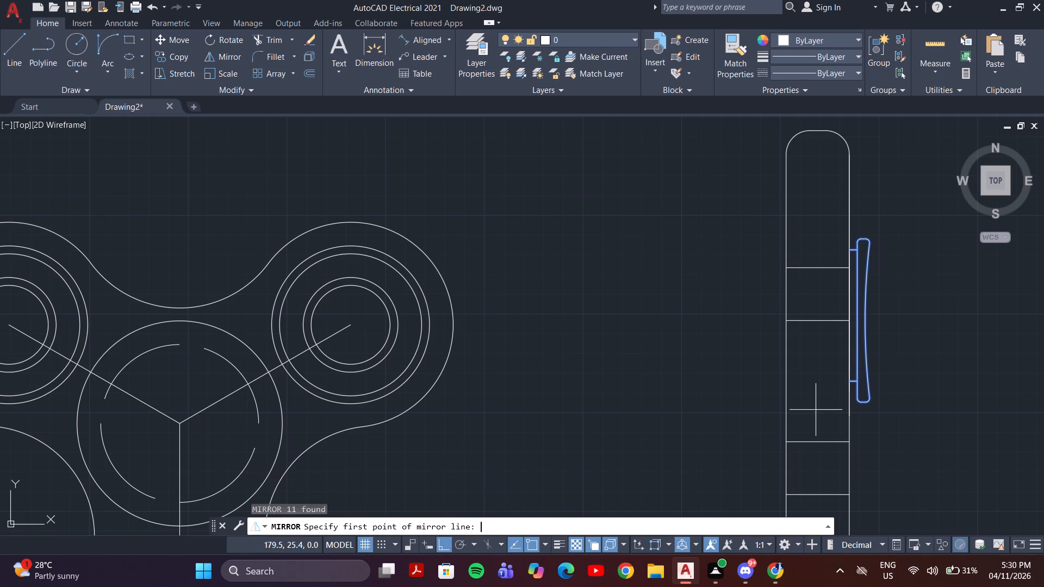
left_click(819, 442)
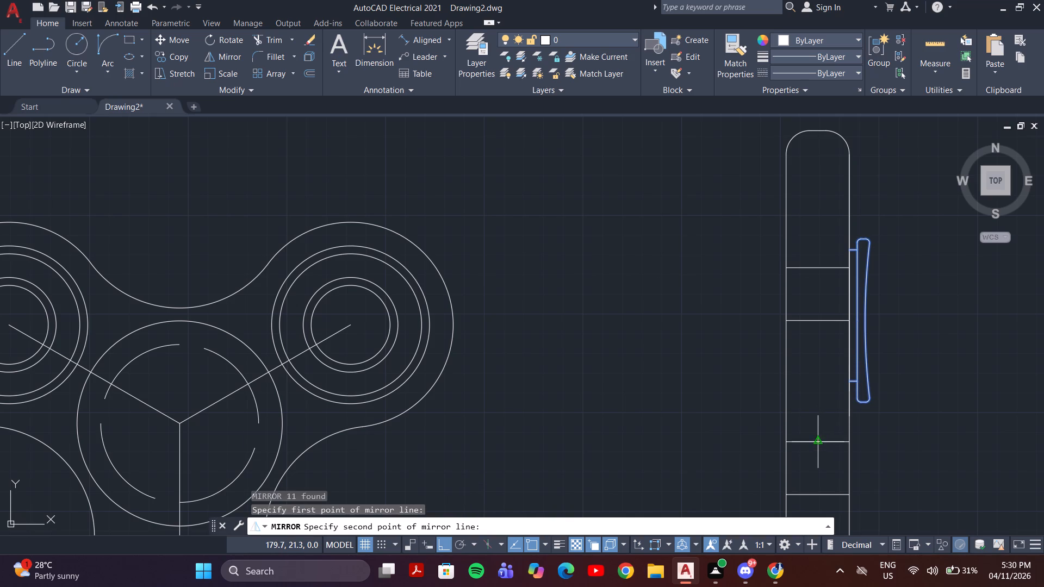
left_click(819, 267)
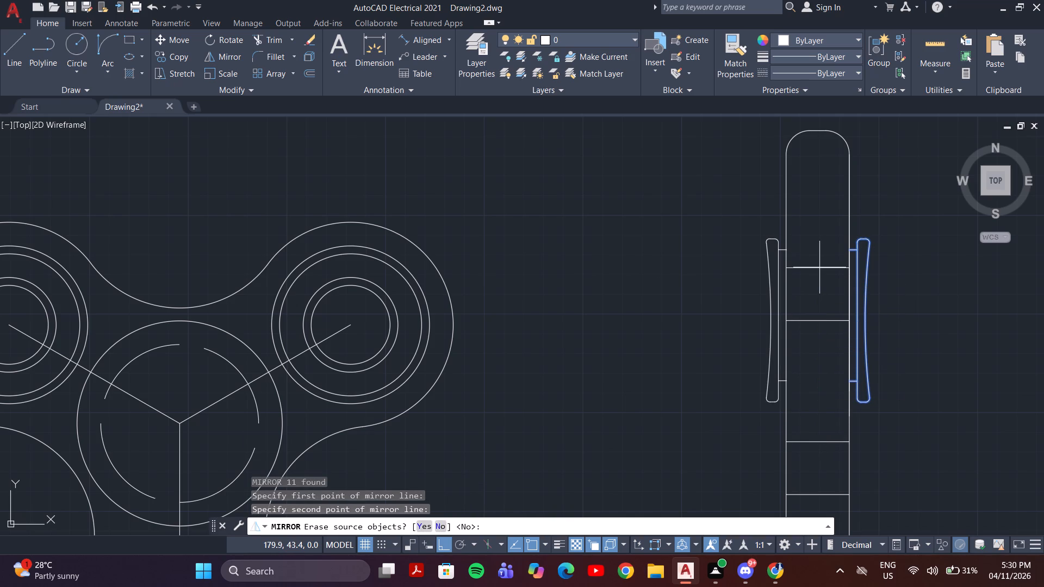
key("Return")
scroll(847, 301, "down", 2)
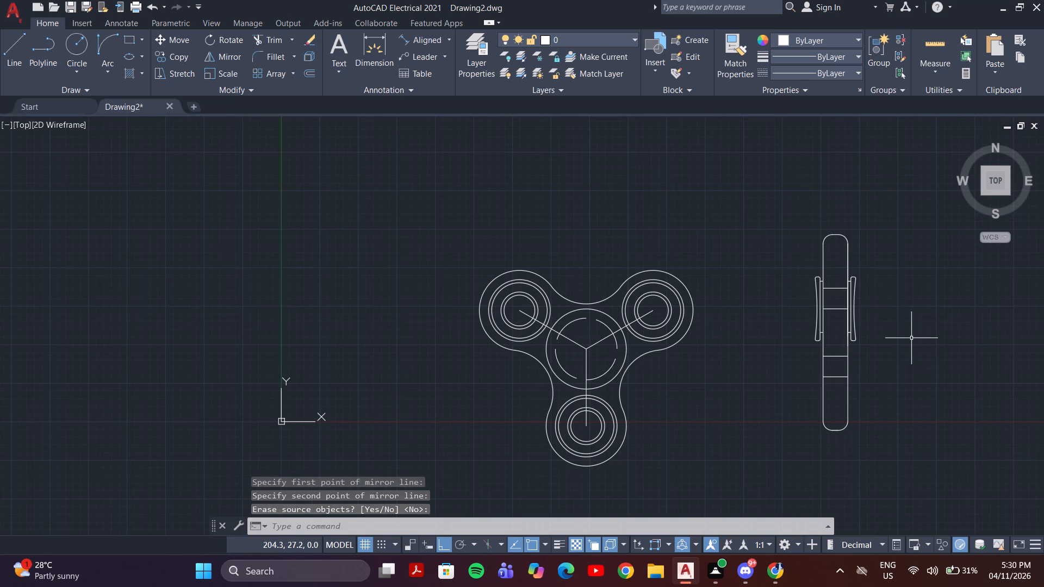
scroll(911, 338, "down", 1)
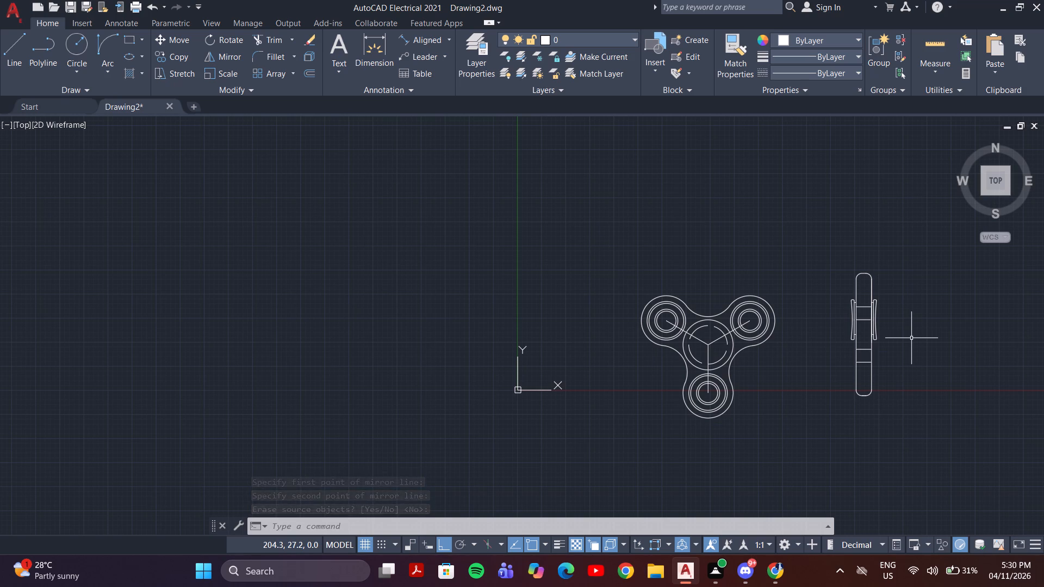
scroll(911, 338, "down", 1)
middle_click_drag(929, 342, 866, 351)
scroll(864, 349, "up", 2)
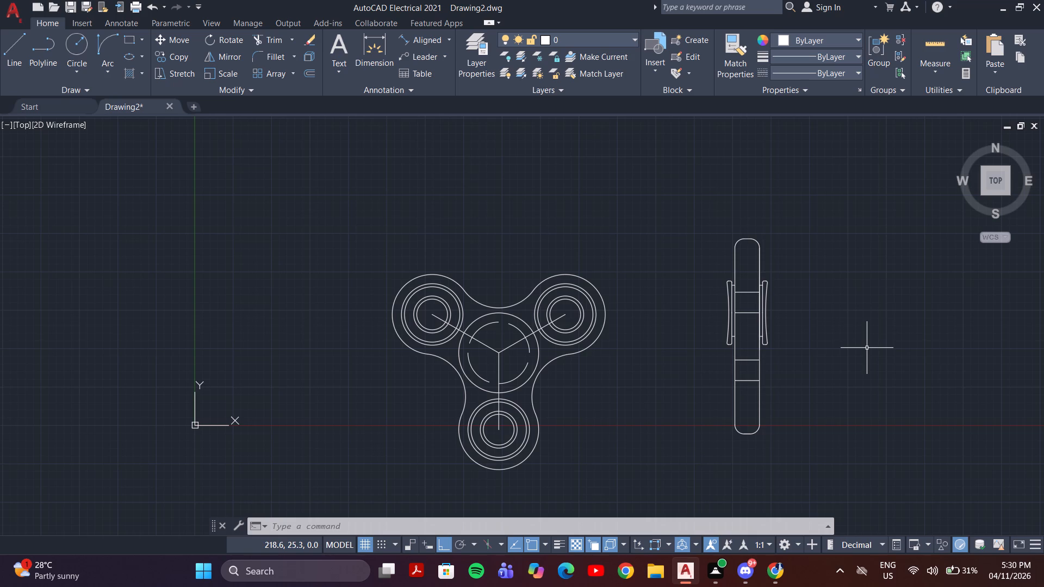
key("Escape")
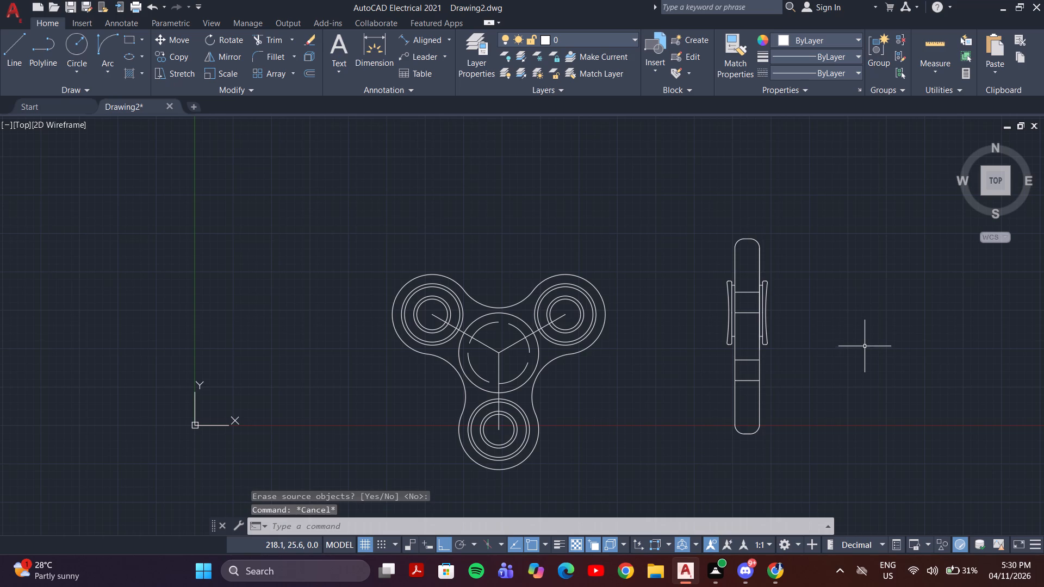
Erase the three construction lines running from the spinner's hub centre to the lobe centres.
middle_click_drag(618, 320, 756, 284)
scroll(619, 320, "up", 1)
scroll(571, 296, "up", 2)
left_click(575, 330)
left_click(489, 437)
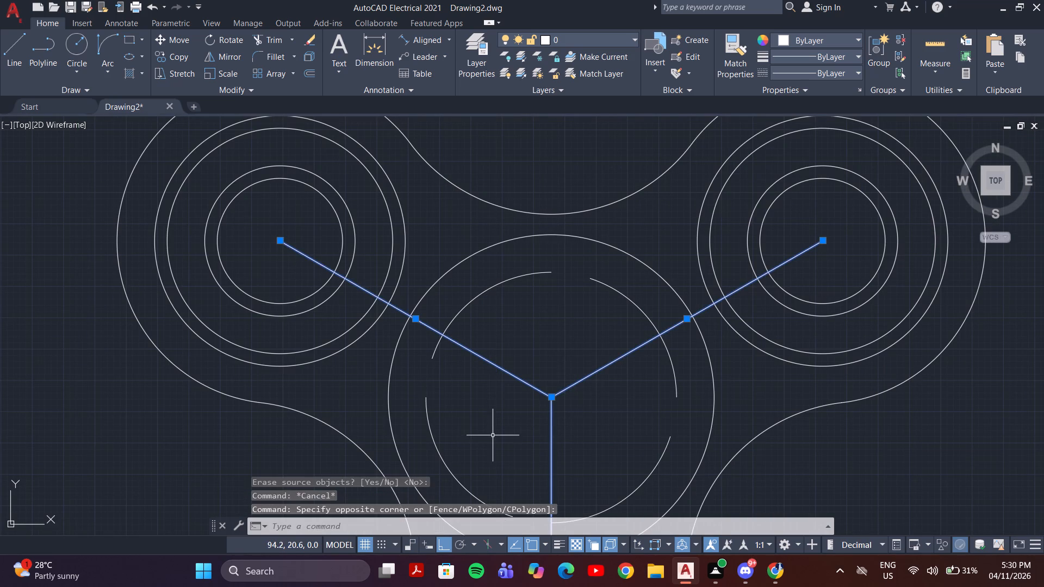
key("Delete")
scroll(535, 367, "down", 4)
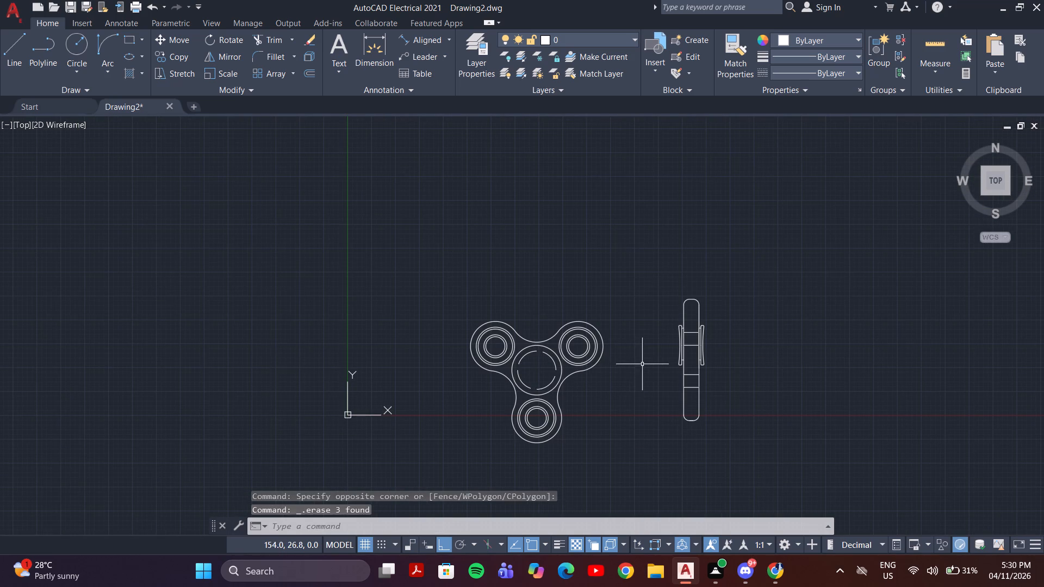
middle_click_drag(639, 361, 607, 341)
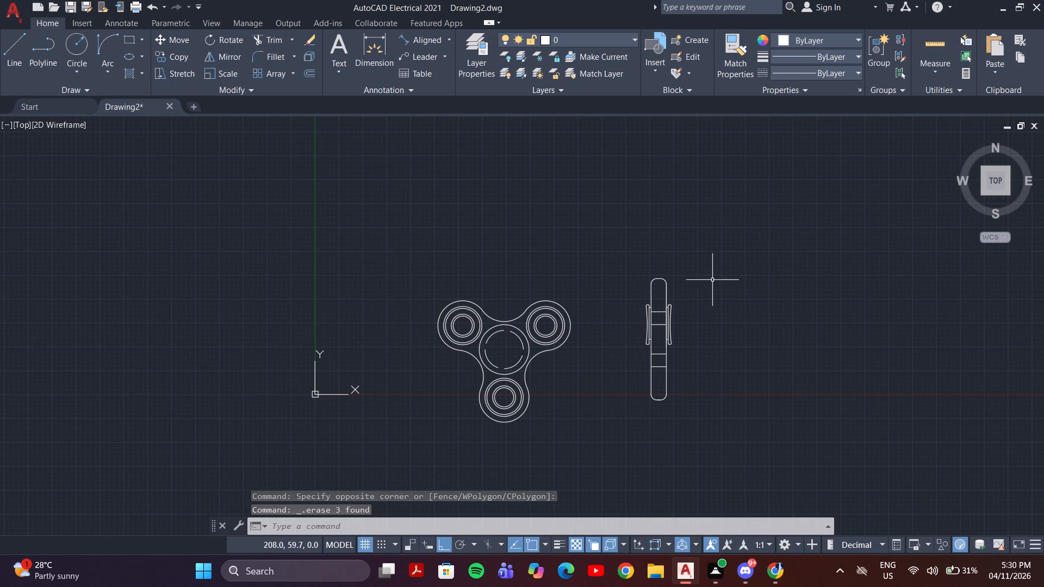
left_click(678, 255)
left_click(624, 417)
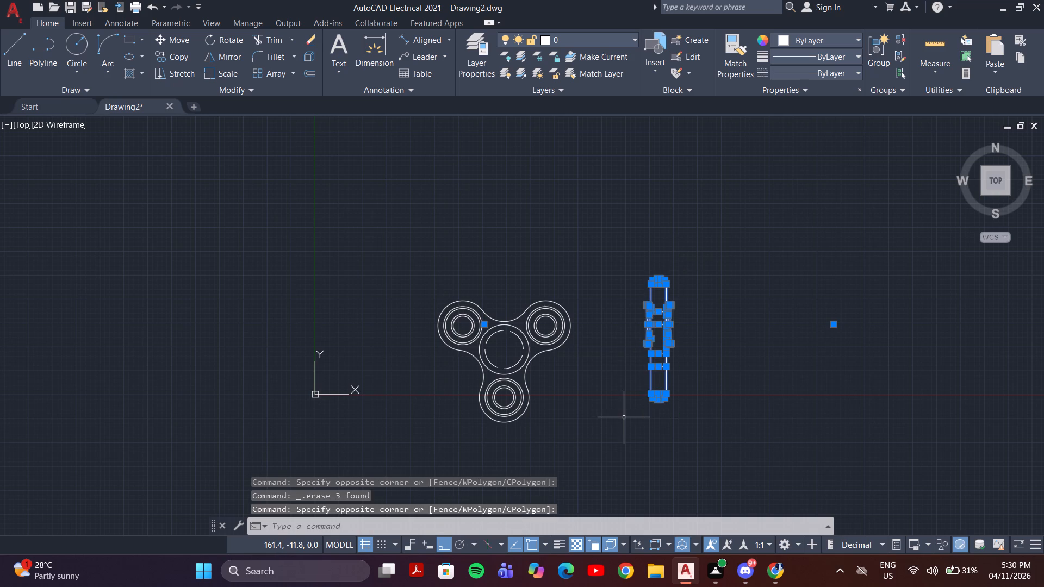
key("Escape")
Move the whole side view about 21 mm toward the front view and about 10 mm down, with Ortho off.
left_click(689, 272)
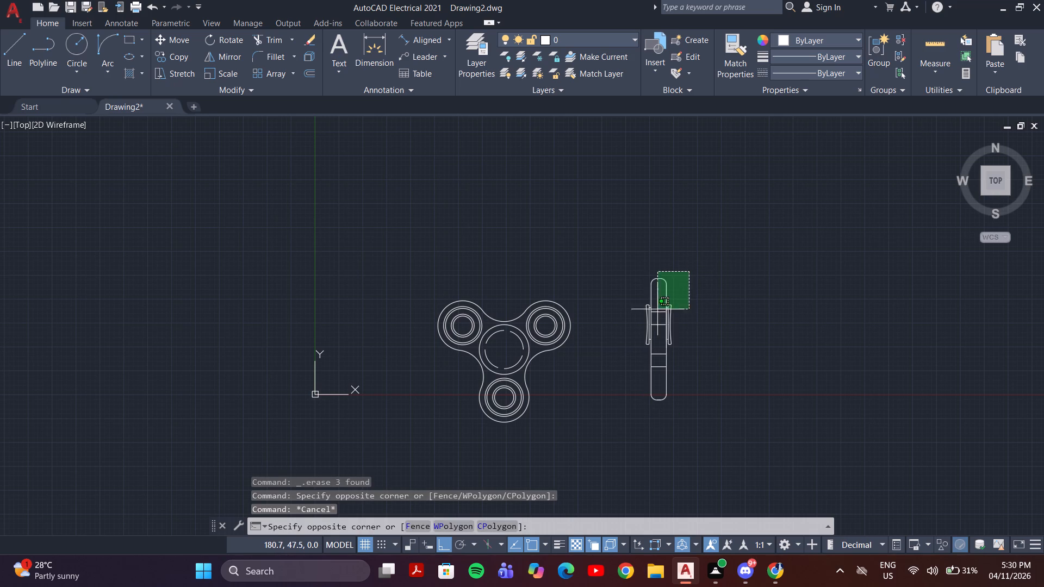
left_click(636, 405)
key("m")
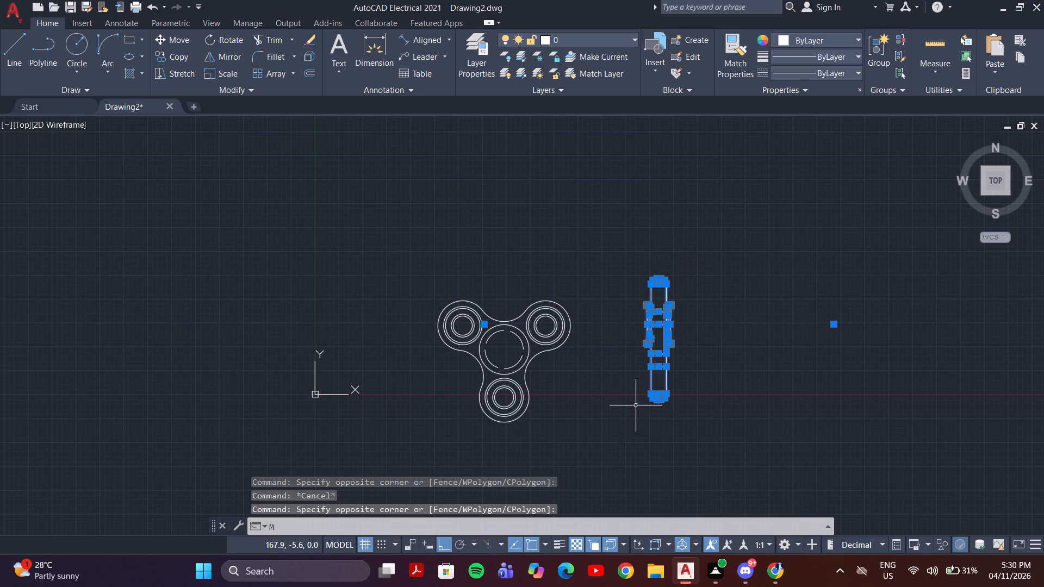
key("Return")
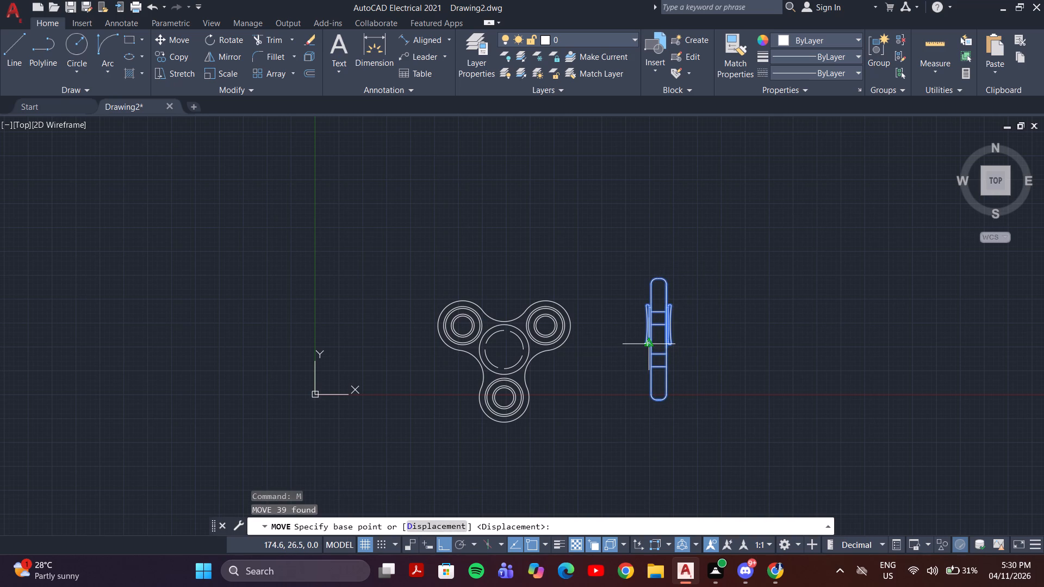
left_click(651, 341)
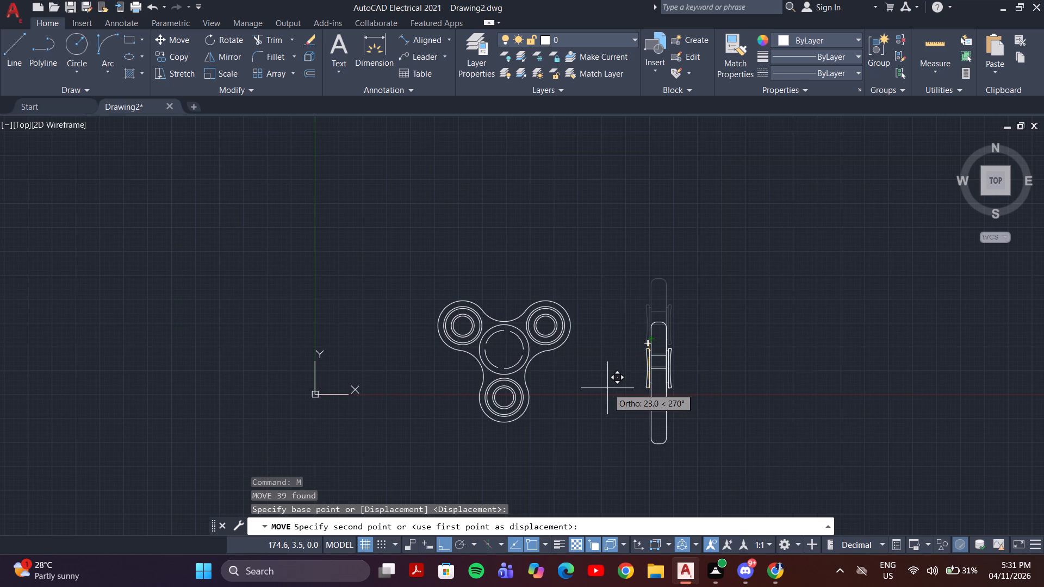
key("F8")
left_click(609, 365)
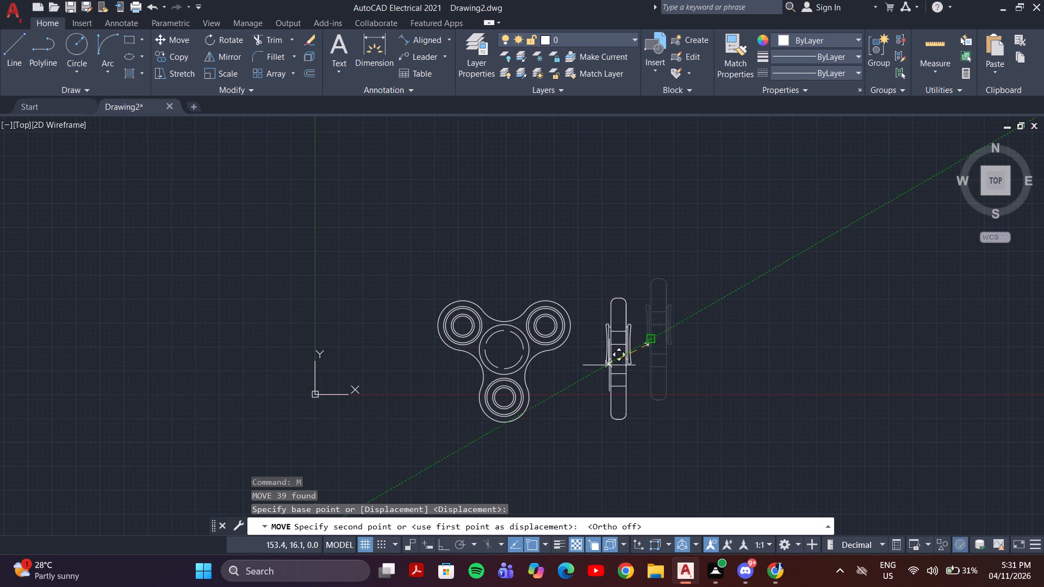
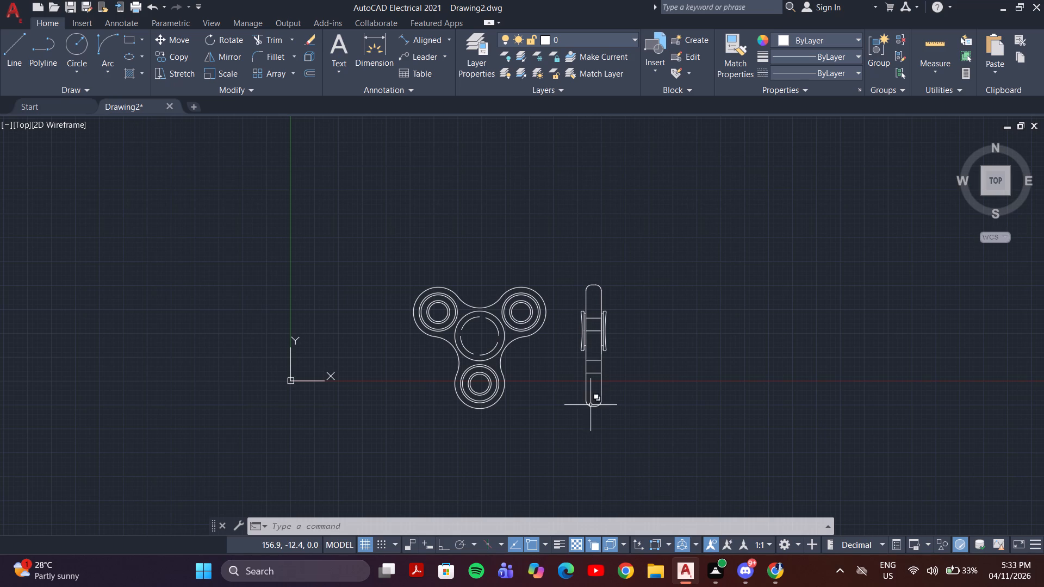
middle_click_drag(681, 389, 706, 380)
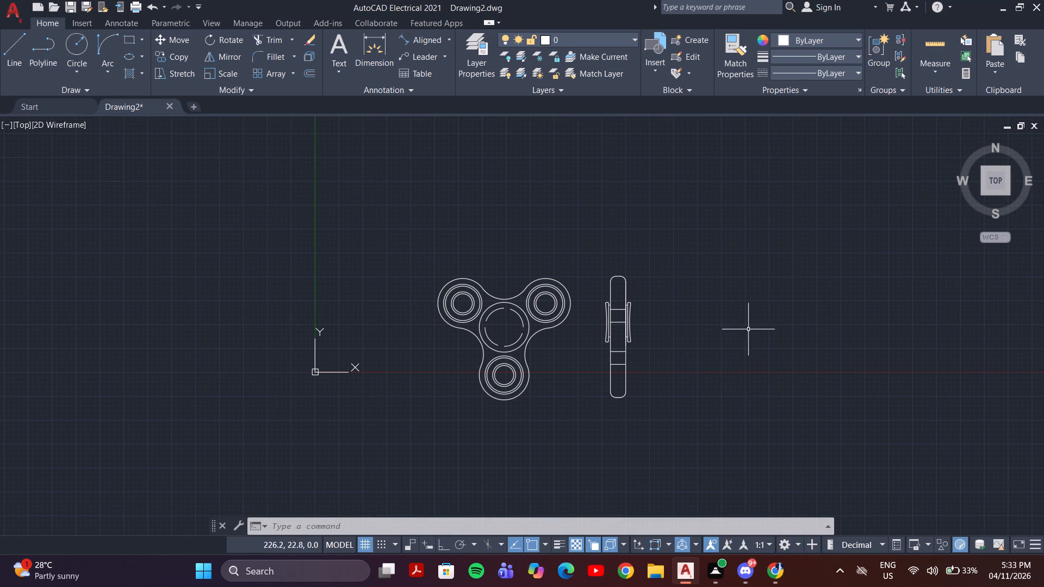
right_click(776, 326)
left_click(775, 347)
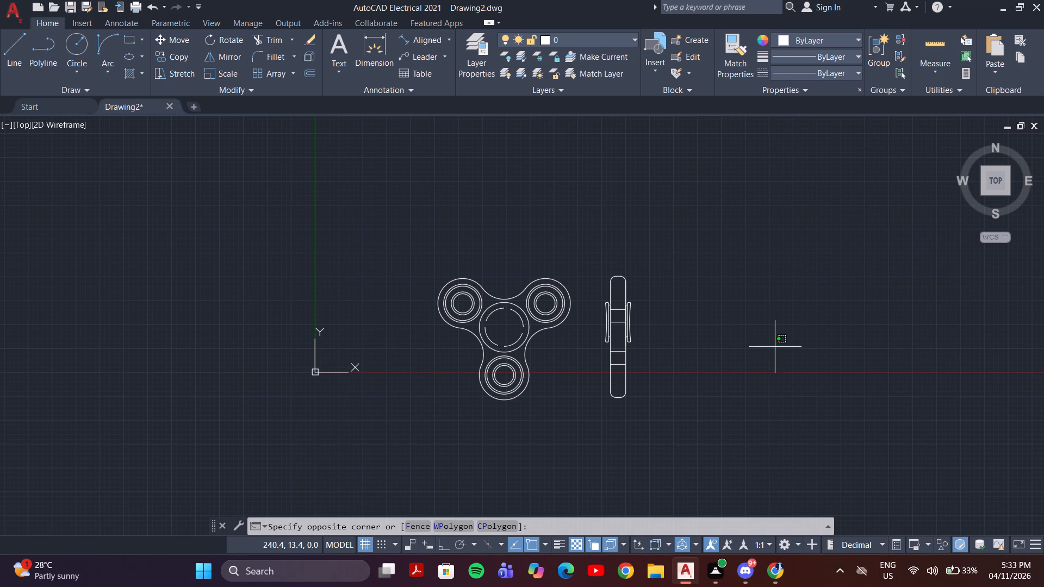
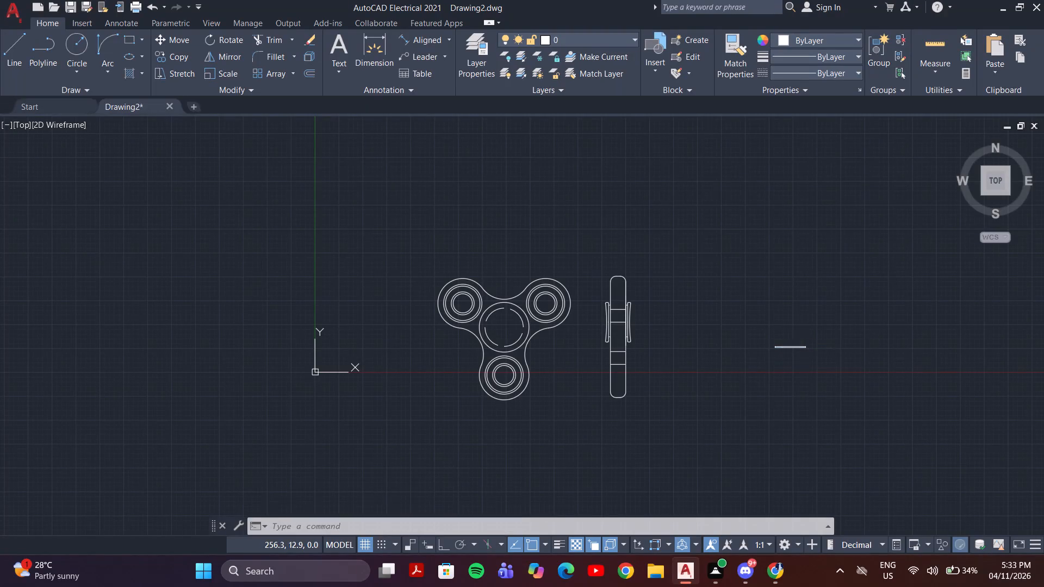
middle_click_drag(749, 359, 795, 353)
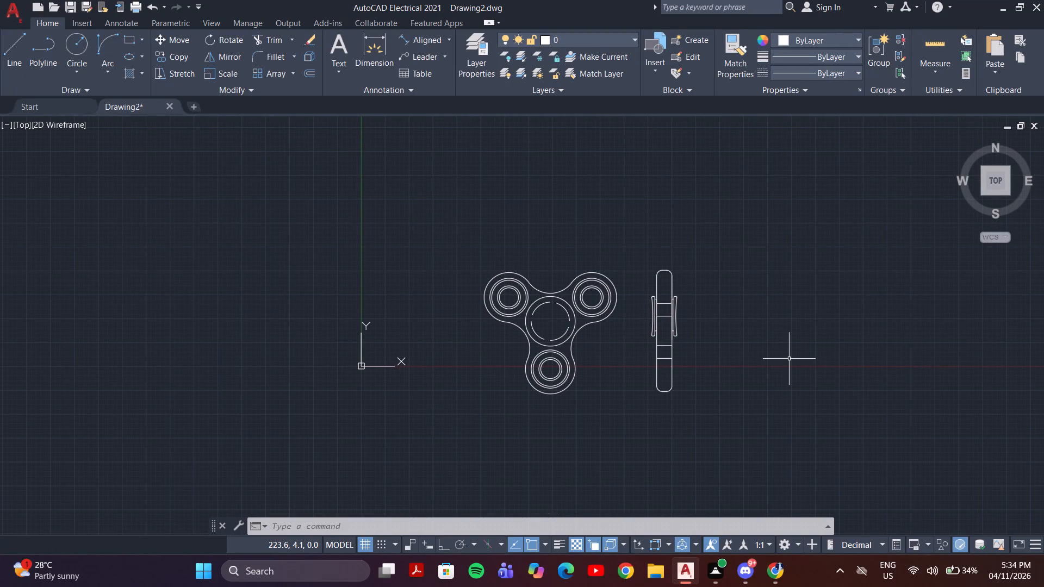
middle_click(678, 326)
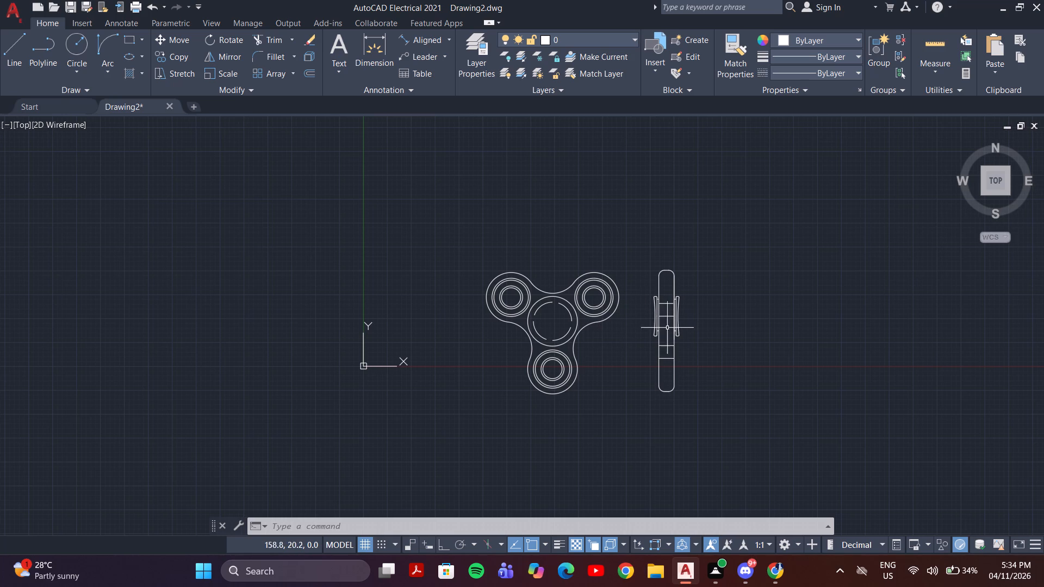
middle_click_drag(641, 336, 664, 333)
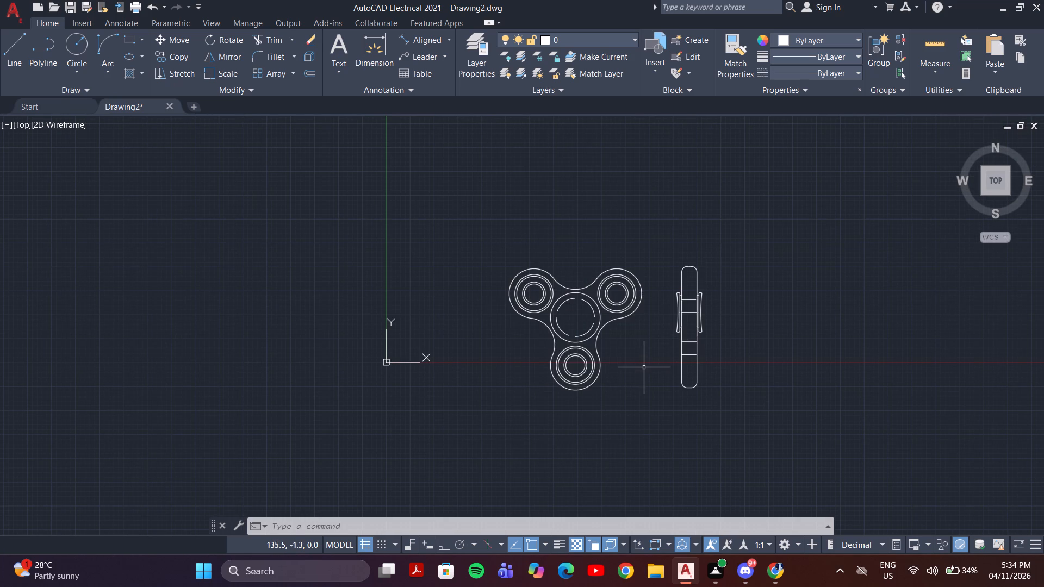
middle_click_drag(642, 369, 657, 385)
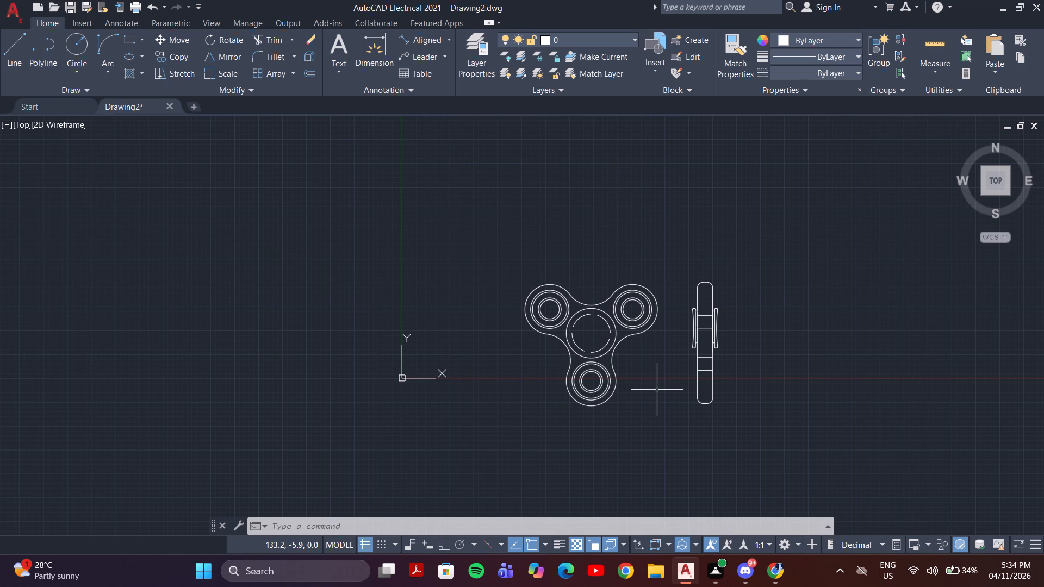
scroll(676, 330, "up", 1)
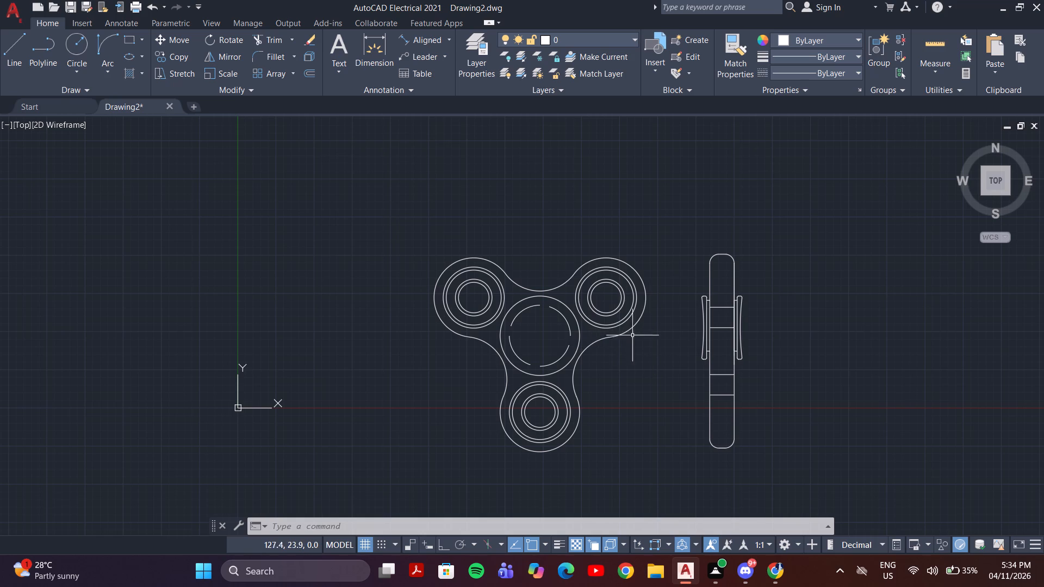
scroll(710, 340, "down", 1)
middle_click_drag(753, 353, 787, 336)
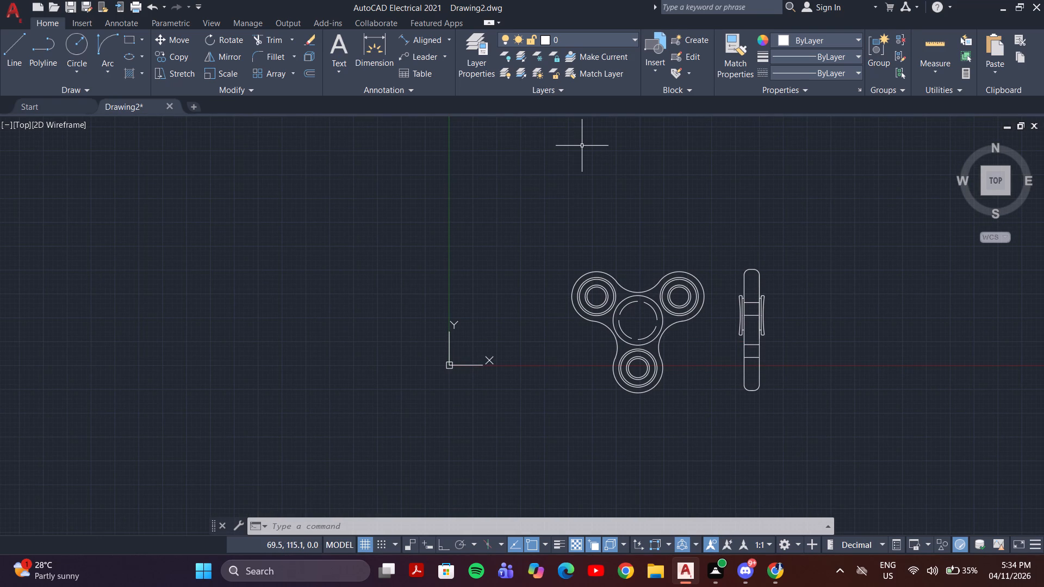
Hatch the spinner's front-view body, around the lobe and centre circles, with a gradient from red 205,32,39 to Yellow.
key("h")
key("Return")
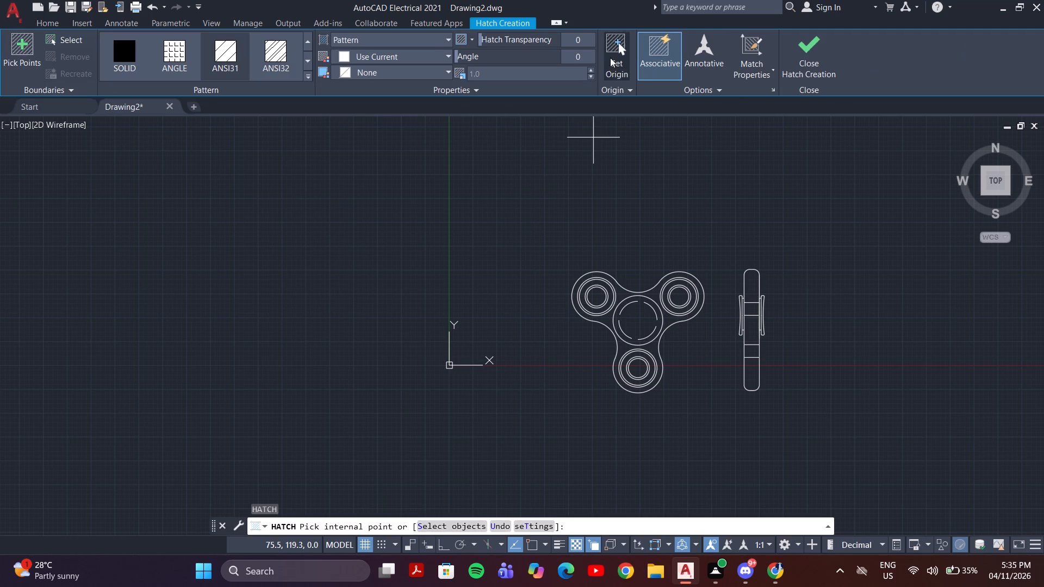
left_click(434, 36)
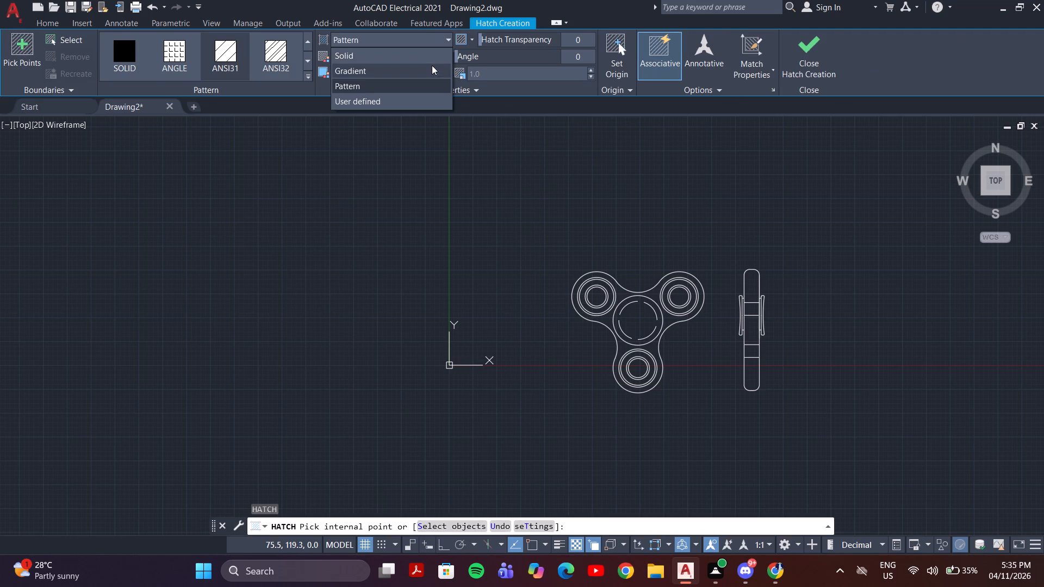
left_click(432, 66)
left_click(403, 57)
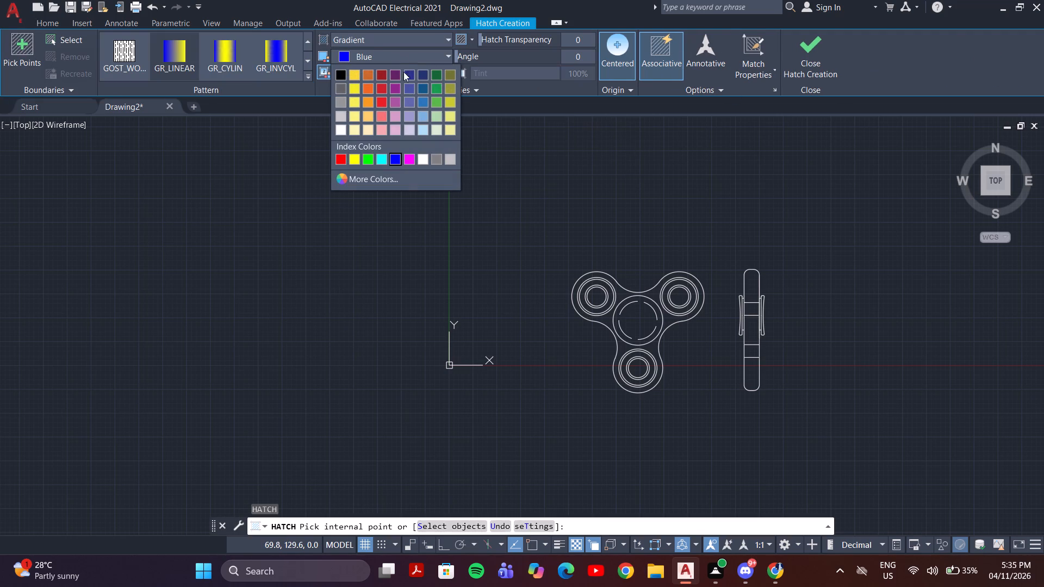
left_click(382, 90)
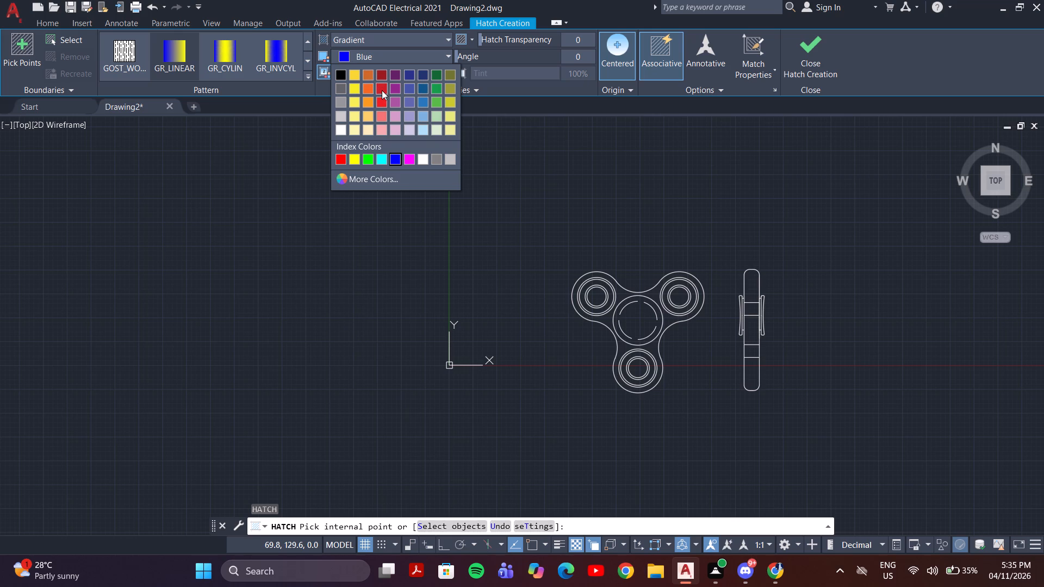
left_click(381, 83)
left_click(381, 85)
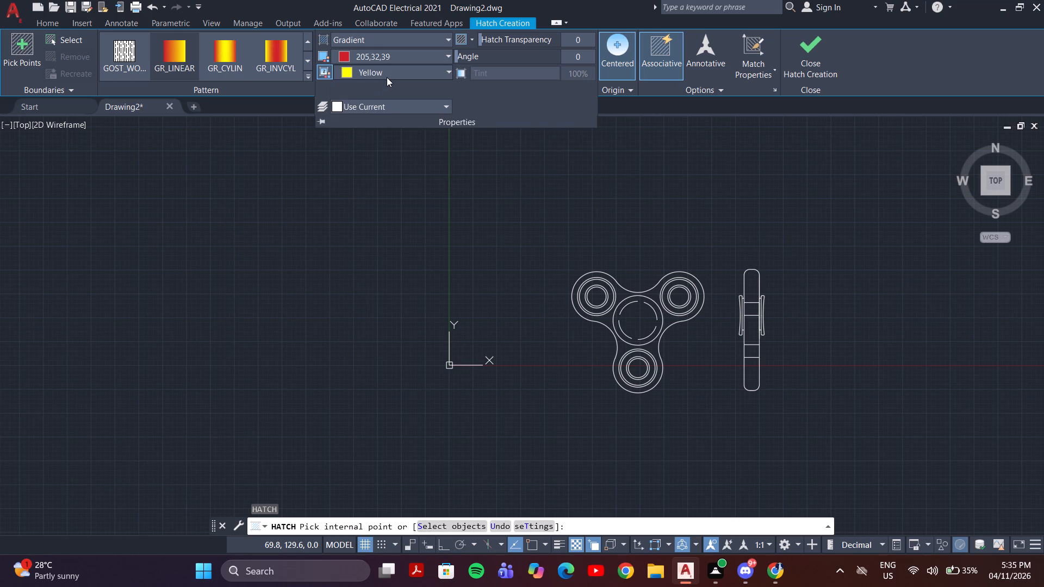
left_click(387, 77)
left_click(266, 143)
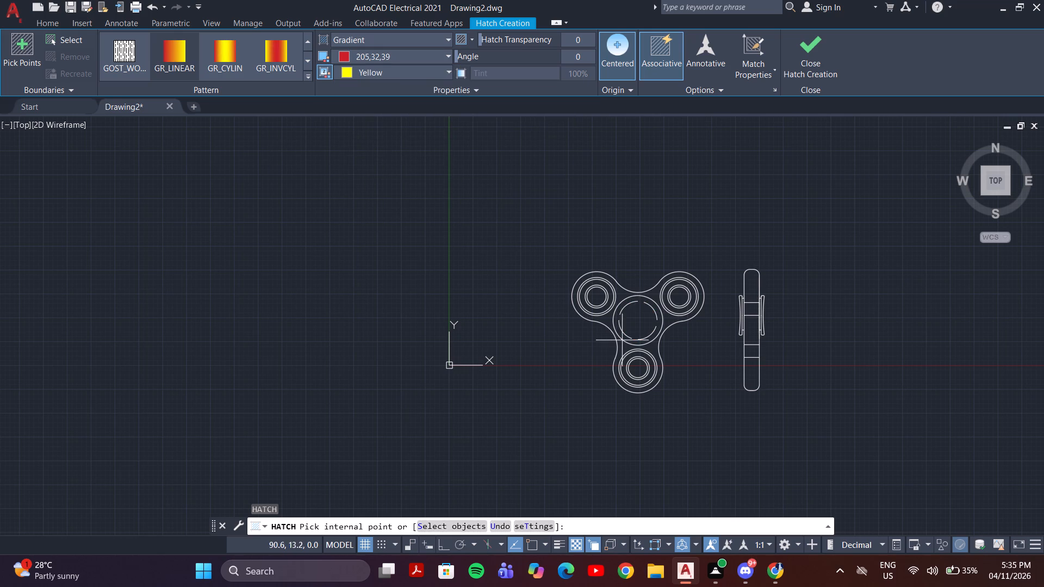
left_click(610, 321)
left_click(810, 65)
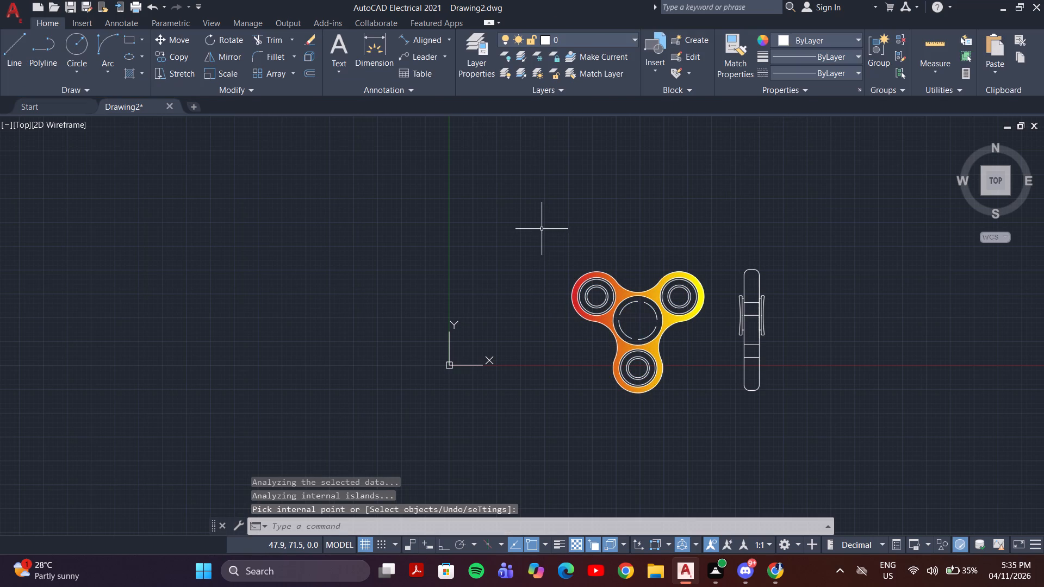
Hatch the wide bearing ring in each of the three lobes with the same gradient from red 205,32,39 to Yellow.
key("space")
scroll(595, 308, "up", 4)
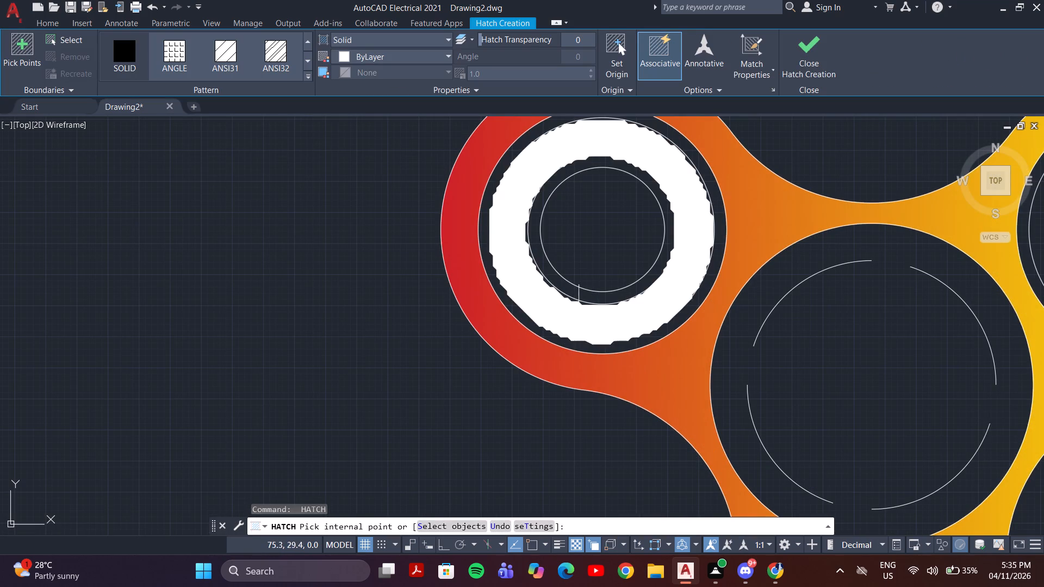
left_click(427, 43)
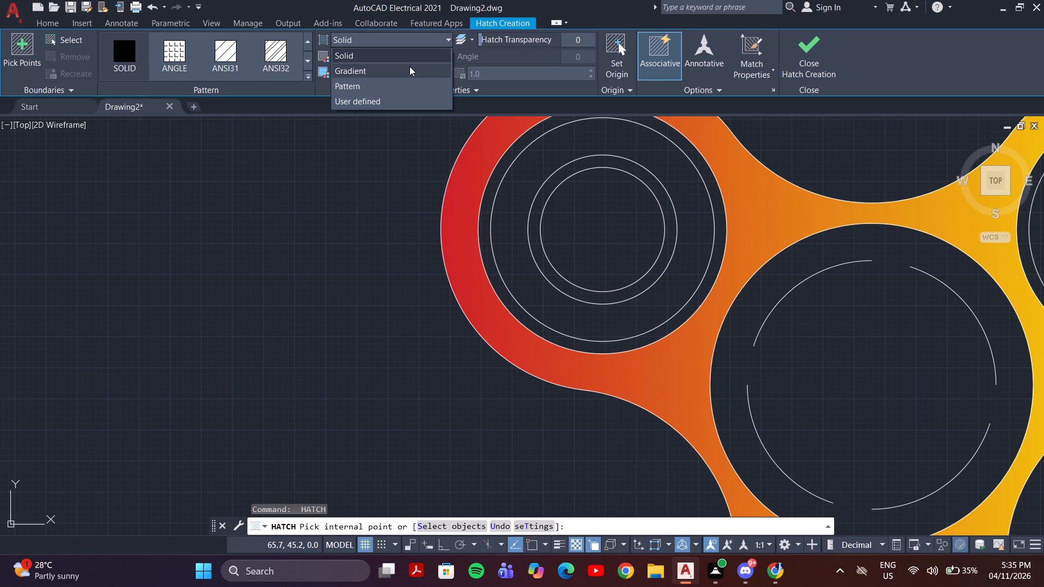
left_click(409, 70)
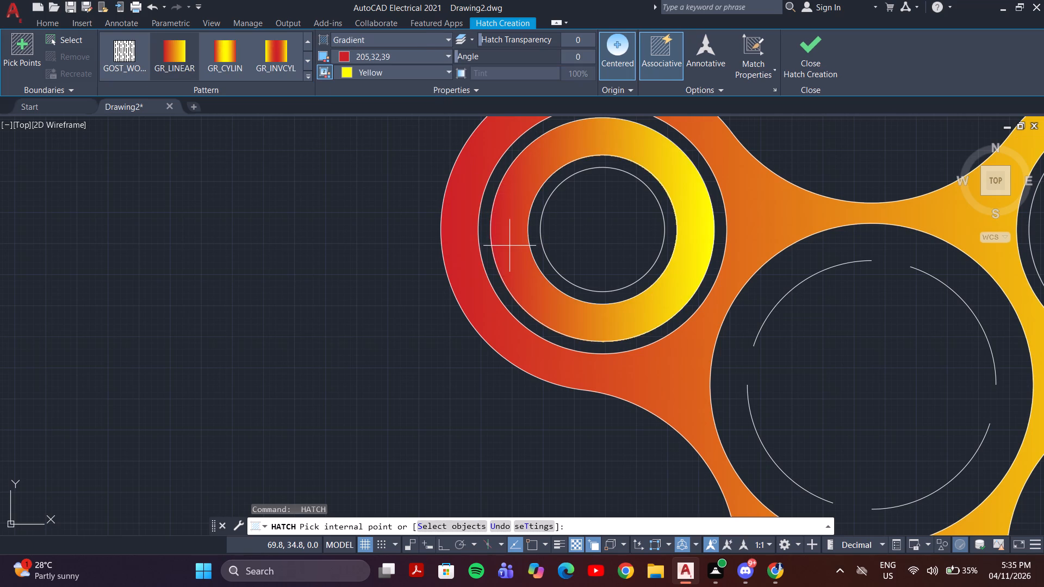
left_click(509, 246)
scroll(647, 309, "down", 3)
scroll(720, 320, "down", 3)
middle_click_drag(767, 342, 701, 342)
scroll(699, 313, "up", 2)
left_click(699, 309)
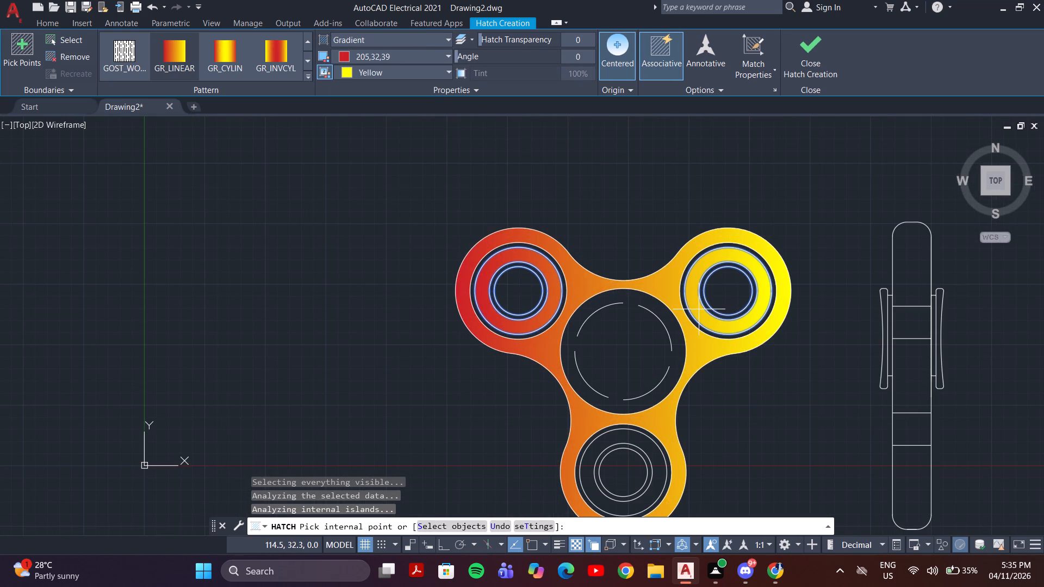
left_click(637, 443)
left_click(810, 51)
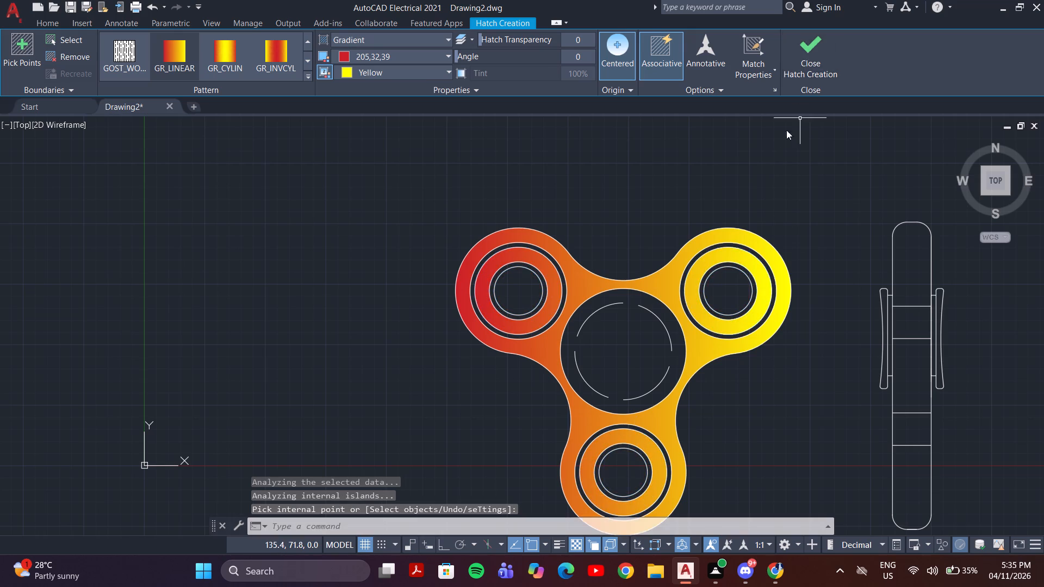
Hatch the dashed centre circle and the innermost circle of each lobe with a gradient from orange 205,105,40 to red 237,31,36.
scroll(769, 201, "down", 2)
middle_click_drag(763, 302, 722, 316)
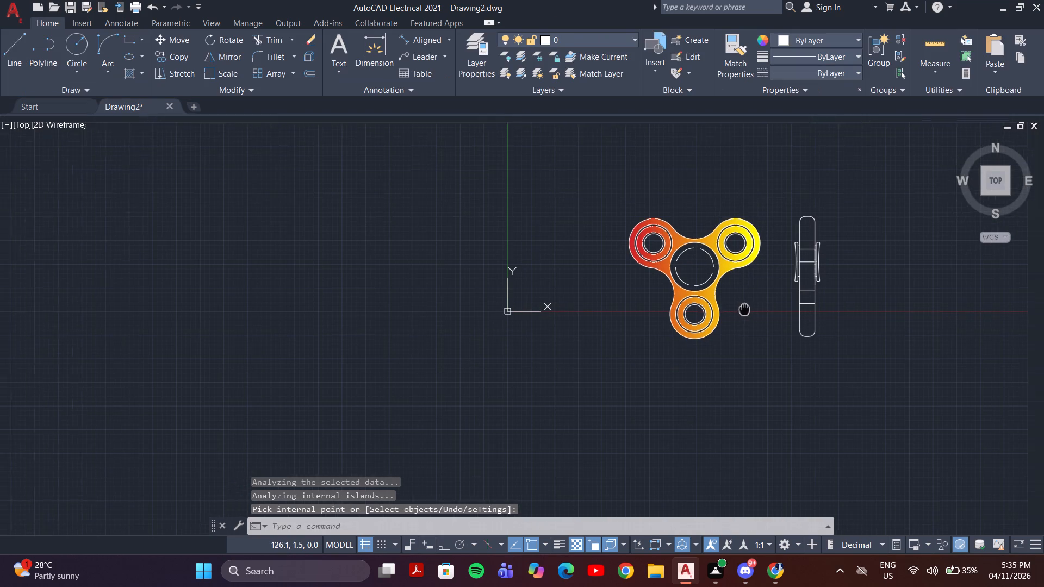
middle_click_drag(722, 316, 711, 320)
scroll(643, 250, "up", 2)
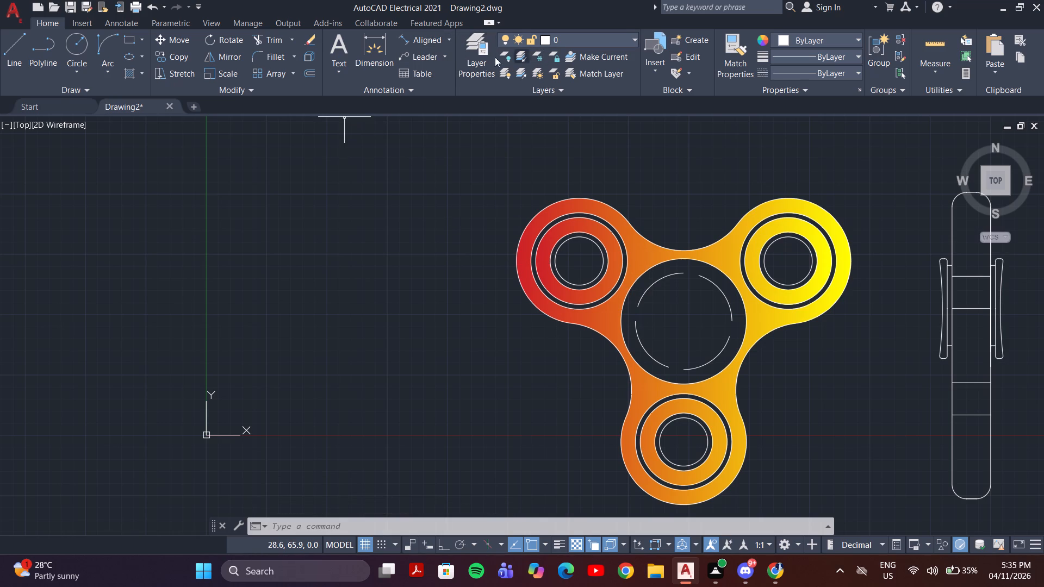
key("h")
key("Return")
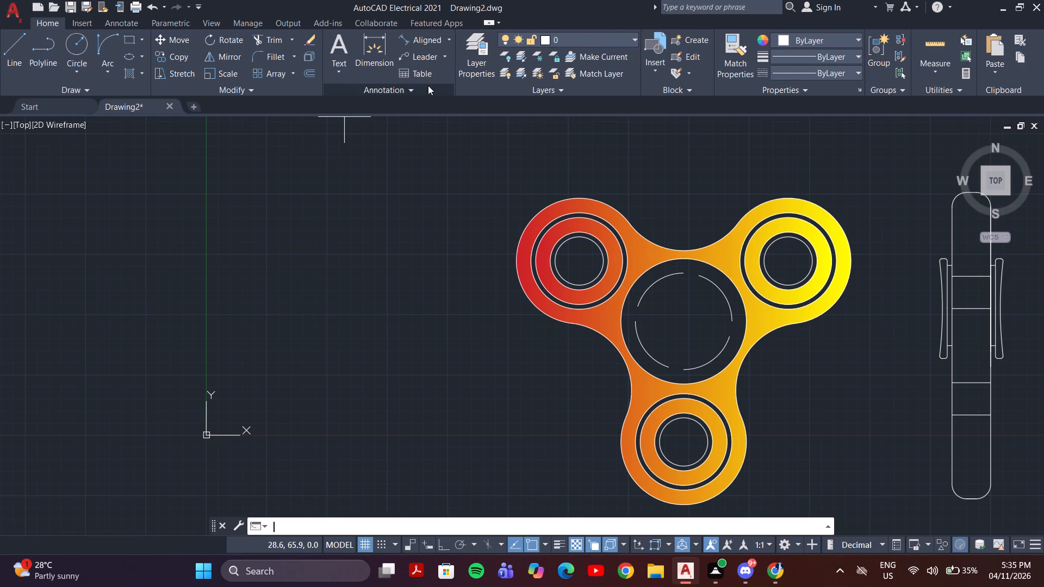
left_click(419, 40)
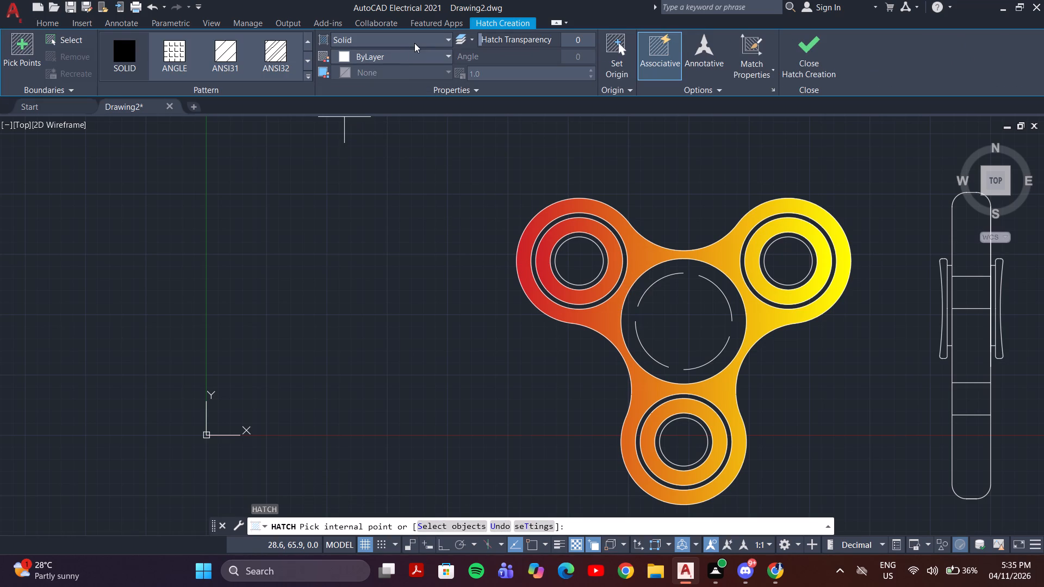
left_click(414, 43)
left_click(396, 68)
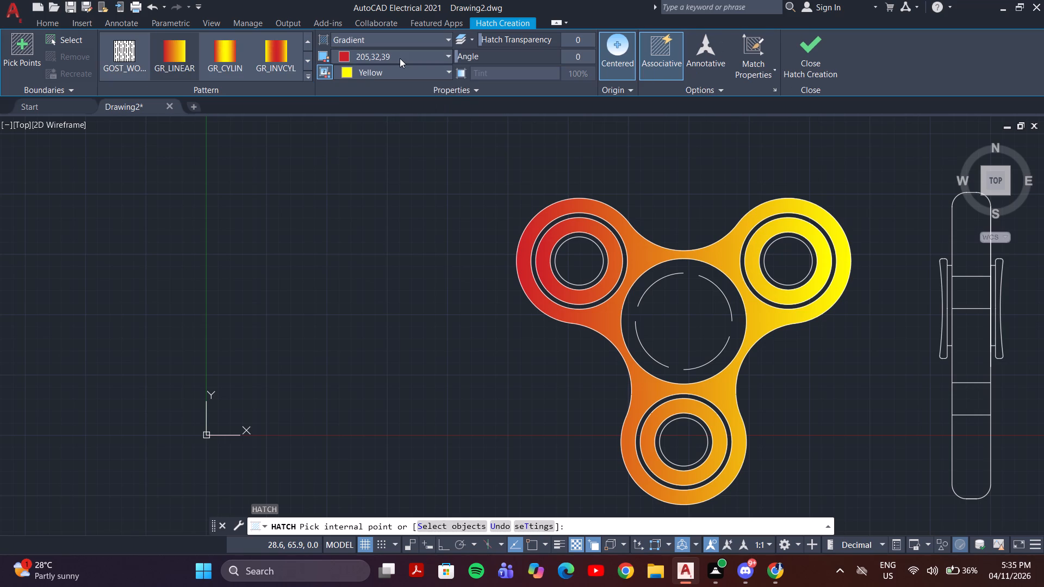
left_click(400, 58)
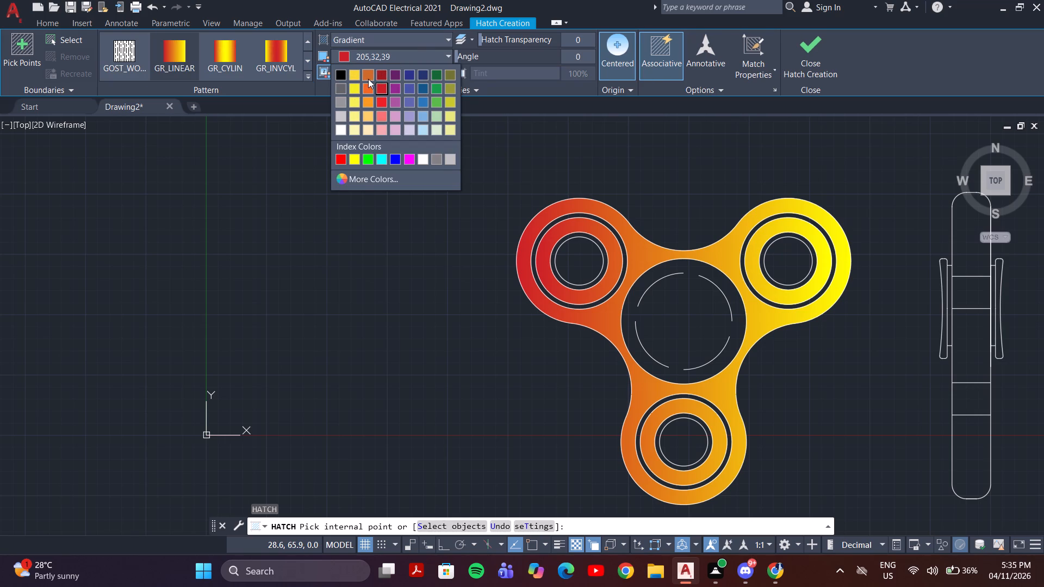
left_click(369, 75)
left_click(374, 71)
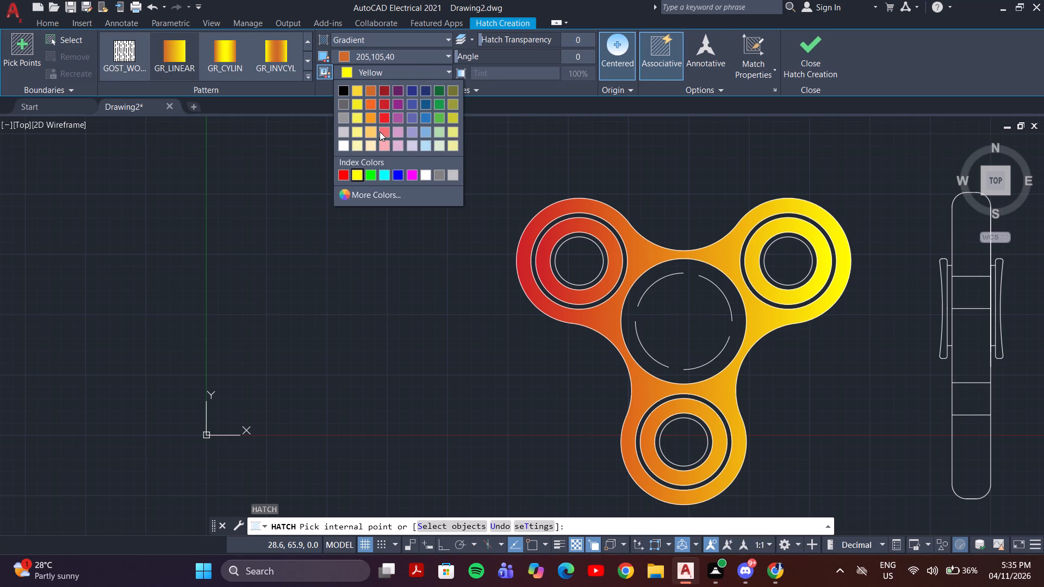
left_click(381, 120)
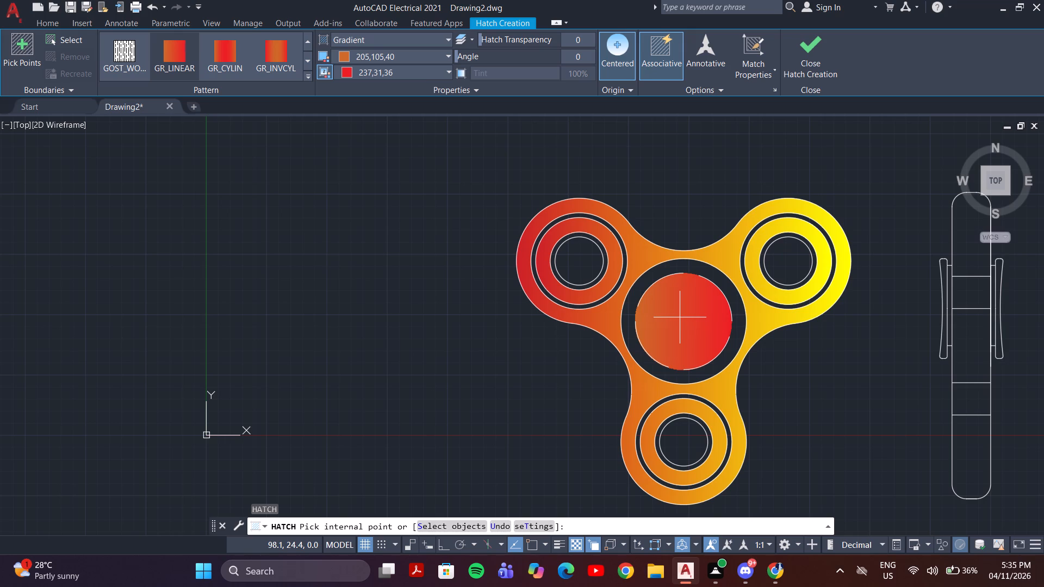
left_click(680, 317)
left_click(782, 267)
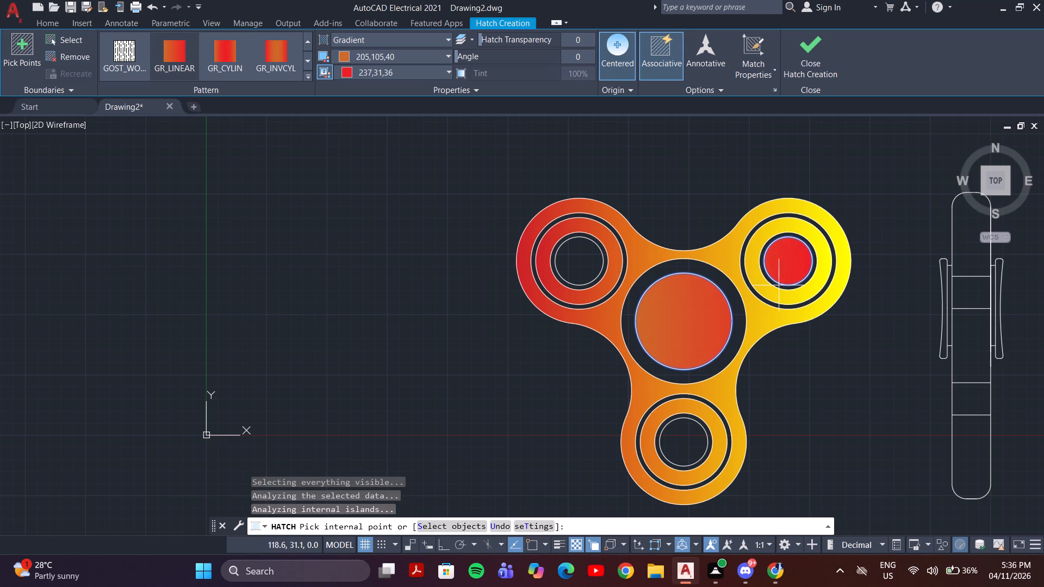
left_click(675, 453)
left_click(587, 274)
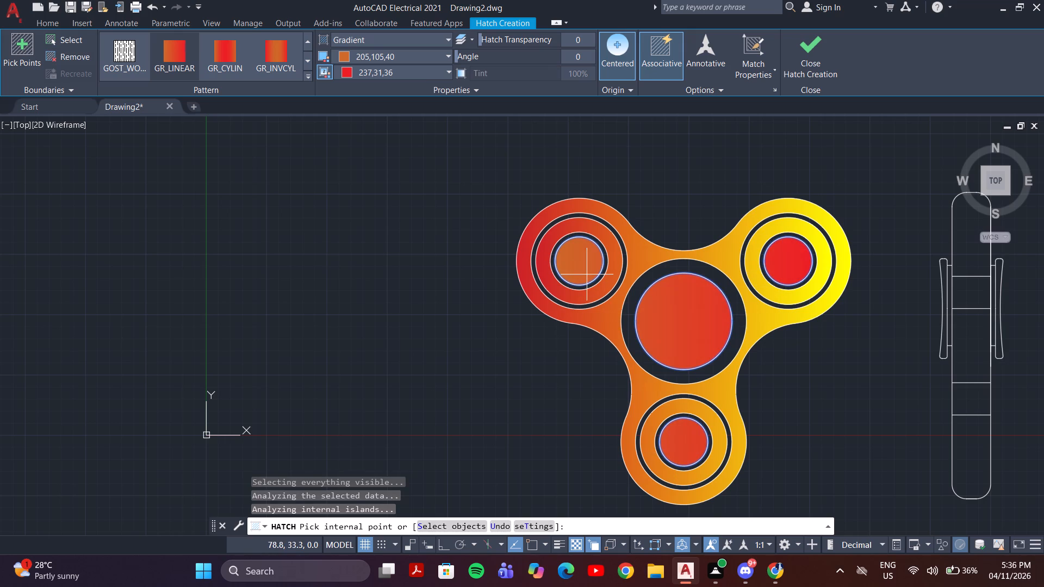
left_click(807, 66)
Hatch the thin outer ring of each lobe and the ring around the dashed centre circle with a gradient from blue 69,84,165 to red 237,31,36.
scroll(670, 223, "down", 2)
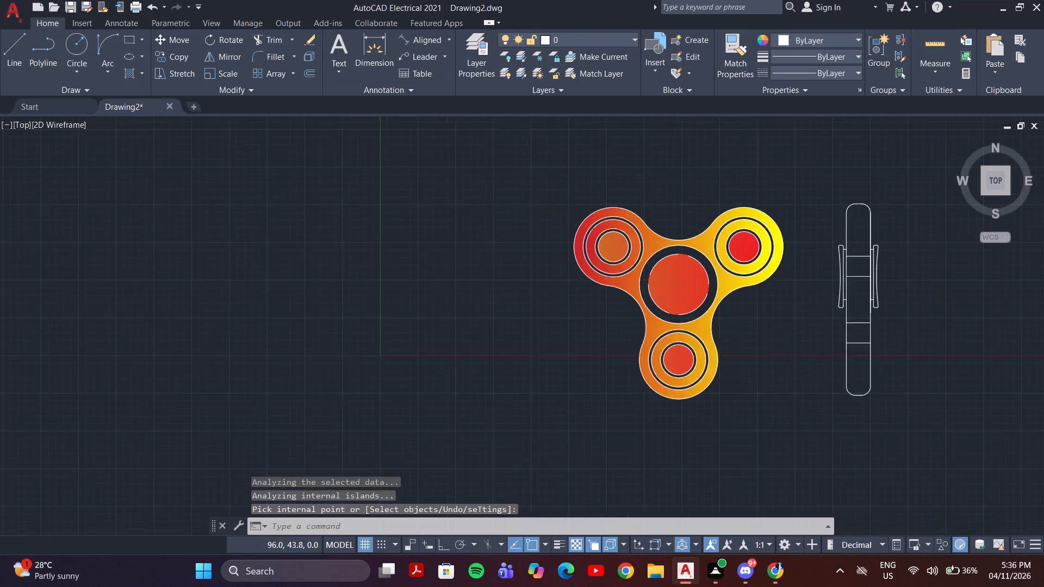
middle_click_drag(719, 278, 694, 288)
scroll(668, 267, "up", 2)
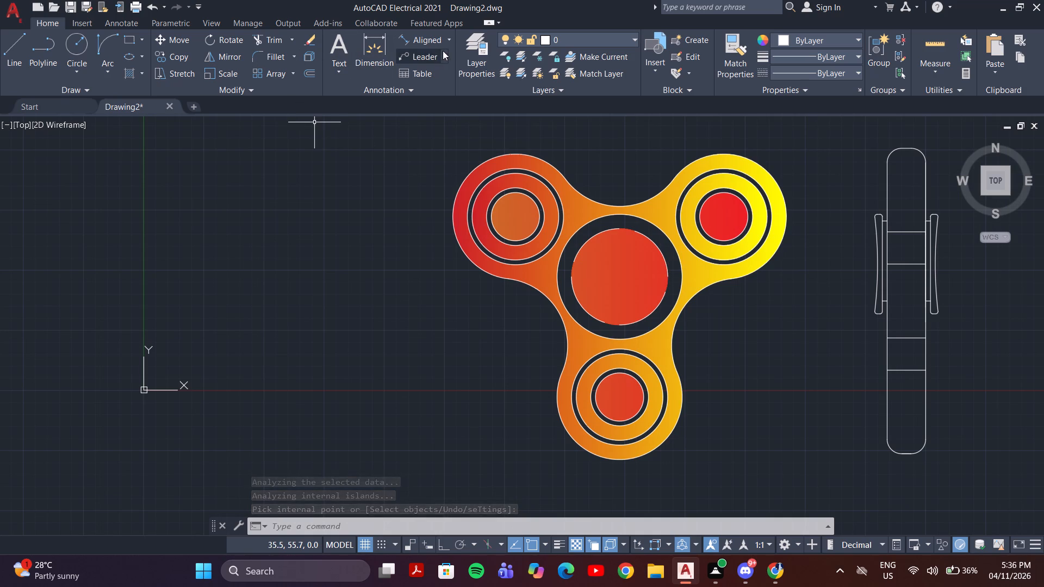
key("h")
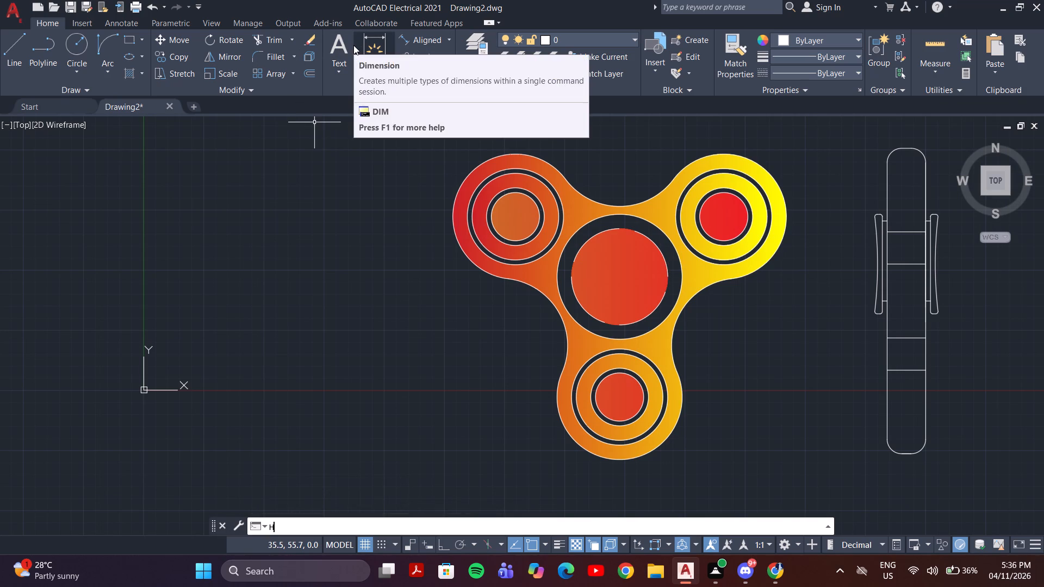
key("Return")
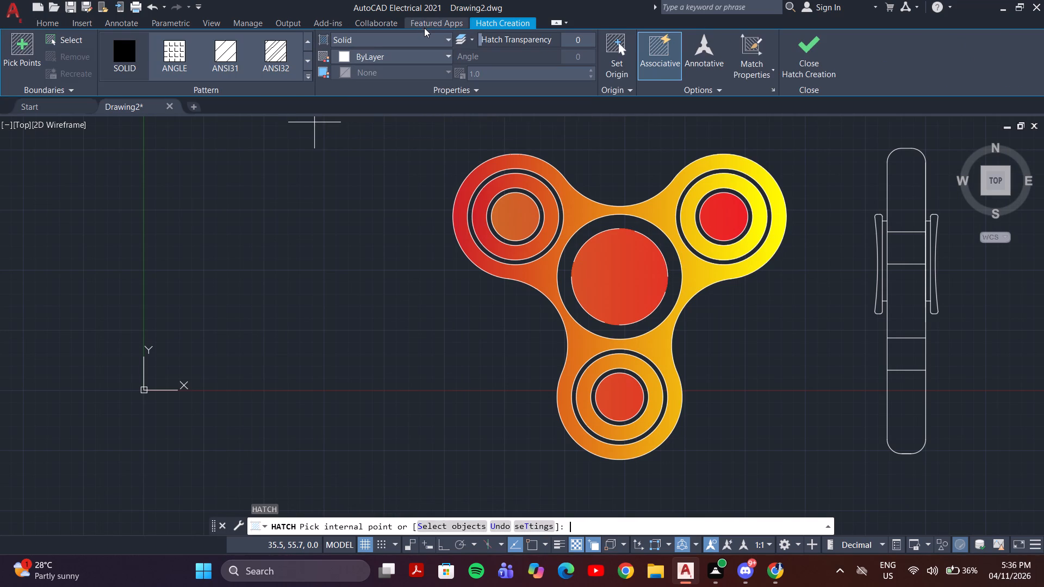
left_click(428, 34)
left_click(431, 39)
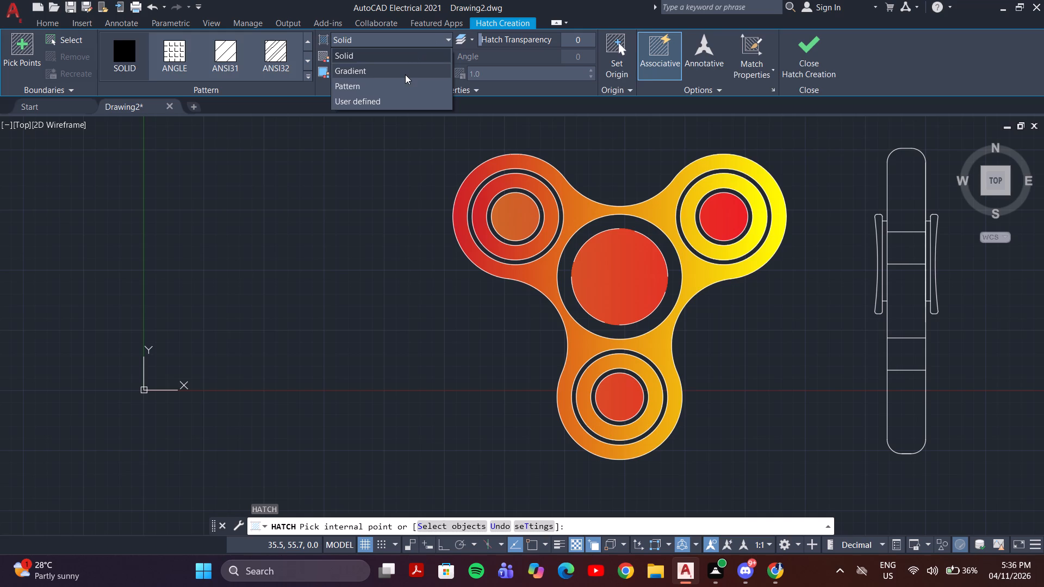
left_click(405, 74)
left_click(415, 54)
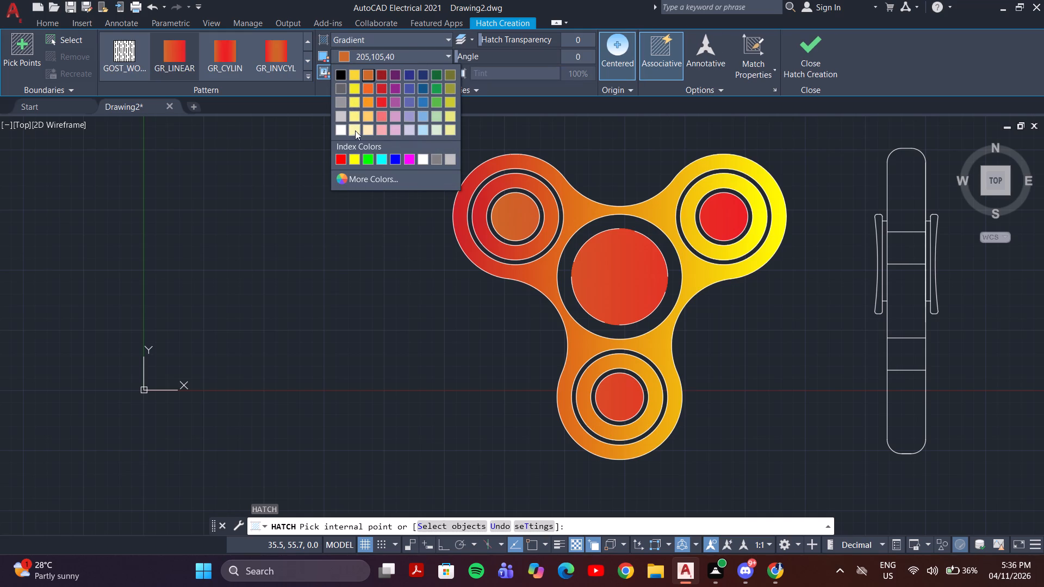
left_click(378, 117)
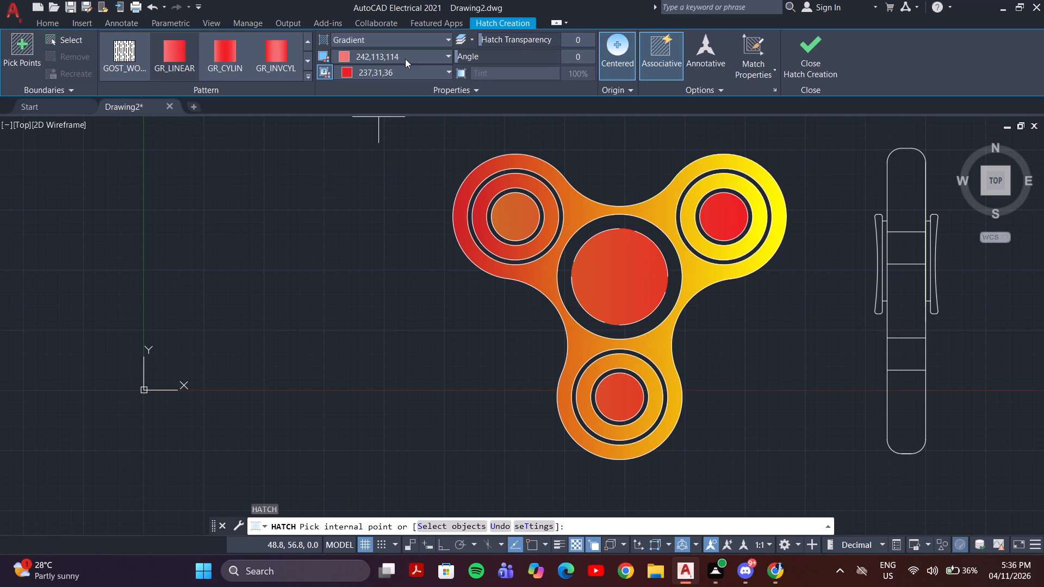
left_click(406, 58)
left_click(406, 91)
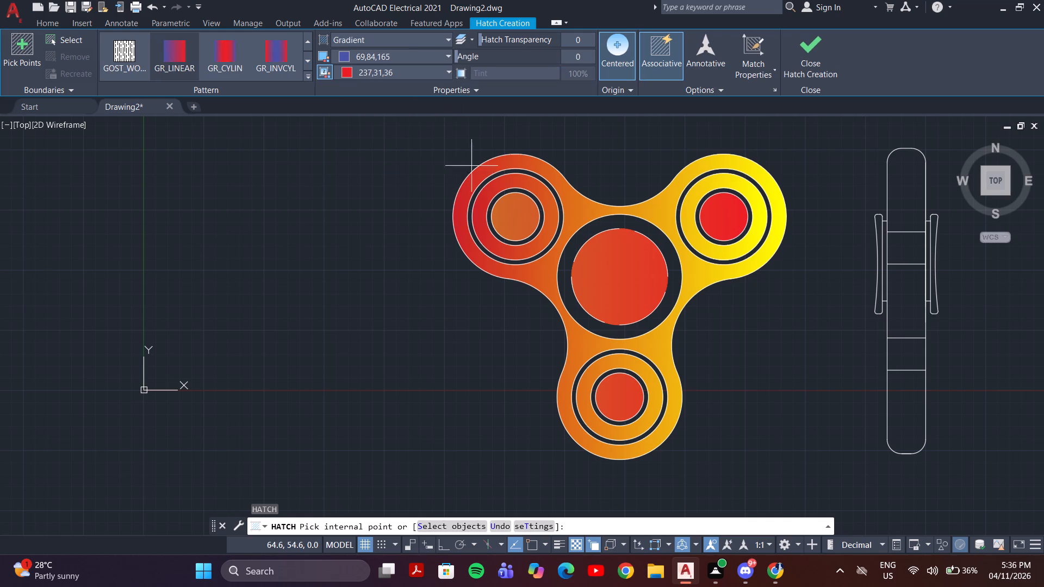
left_click(482, 188)
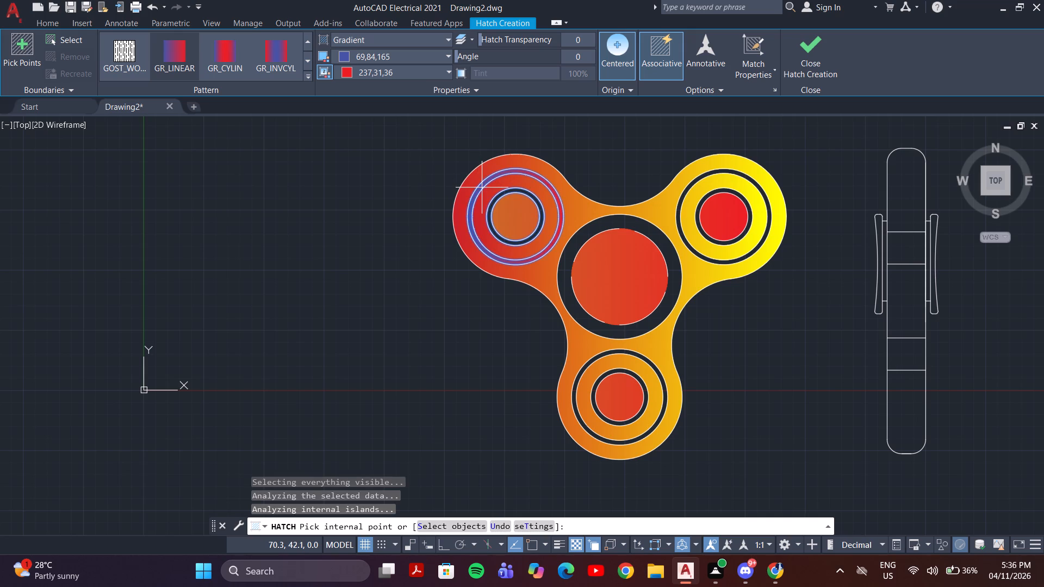
left_click(574, 315)
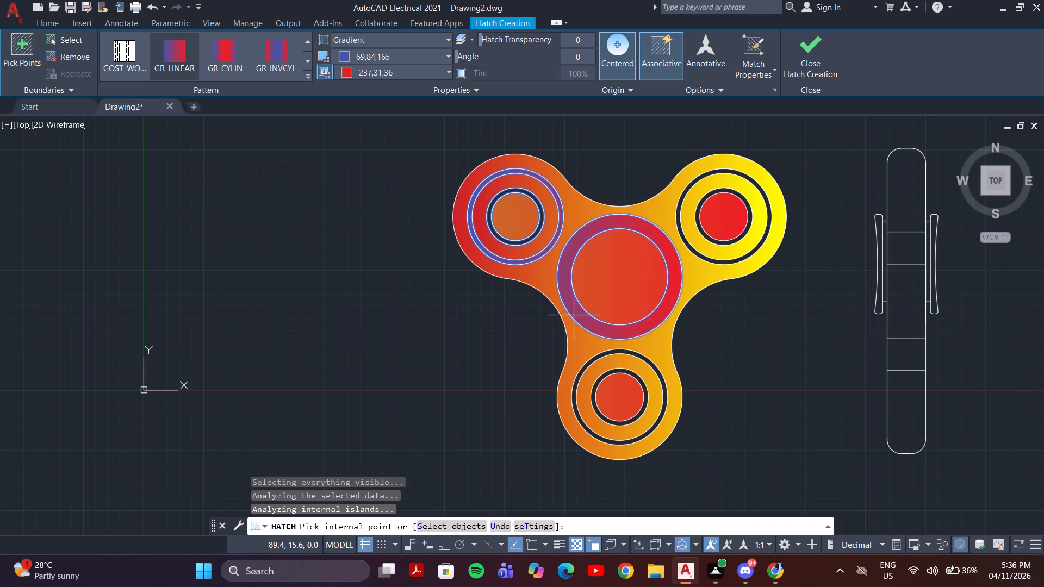
left_click(678, 212)
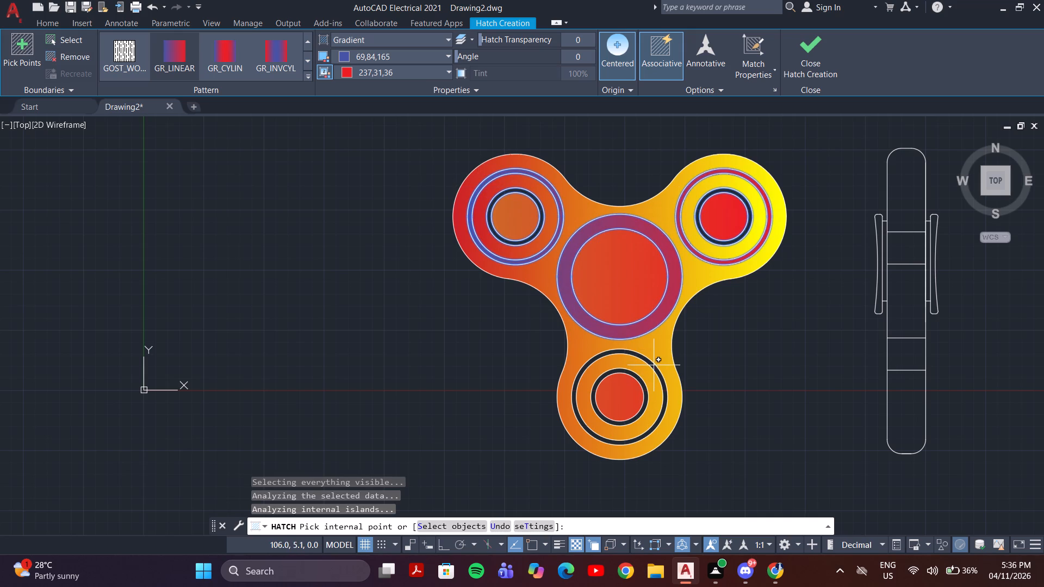
left_click(654, 364)
left_click(812, 67)
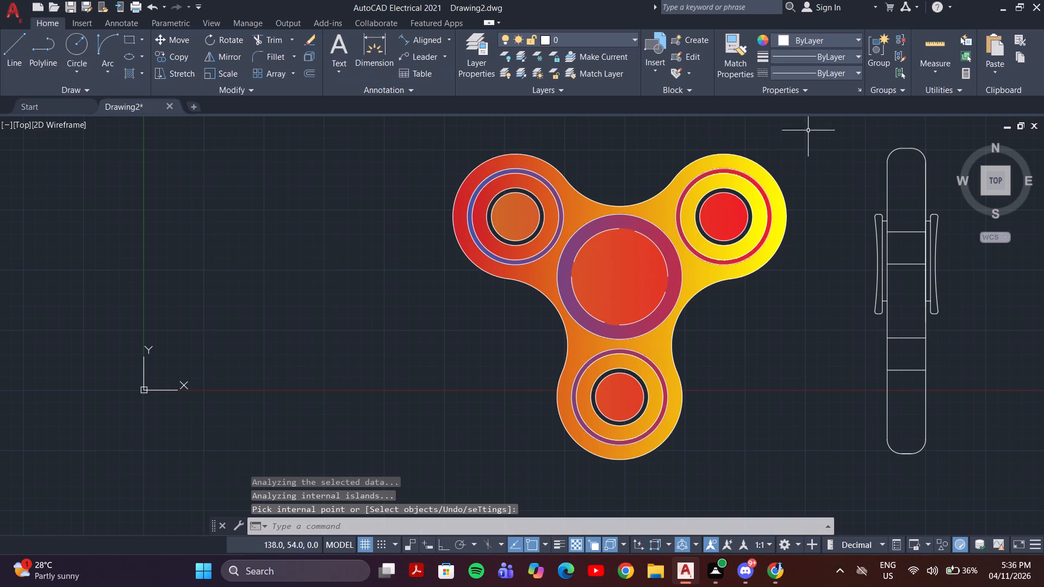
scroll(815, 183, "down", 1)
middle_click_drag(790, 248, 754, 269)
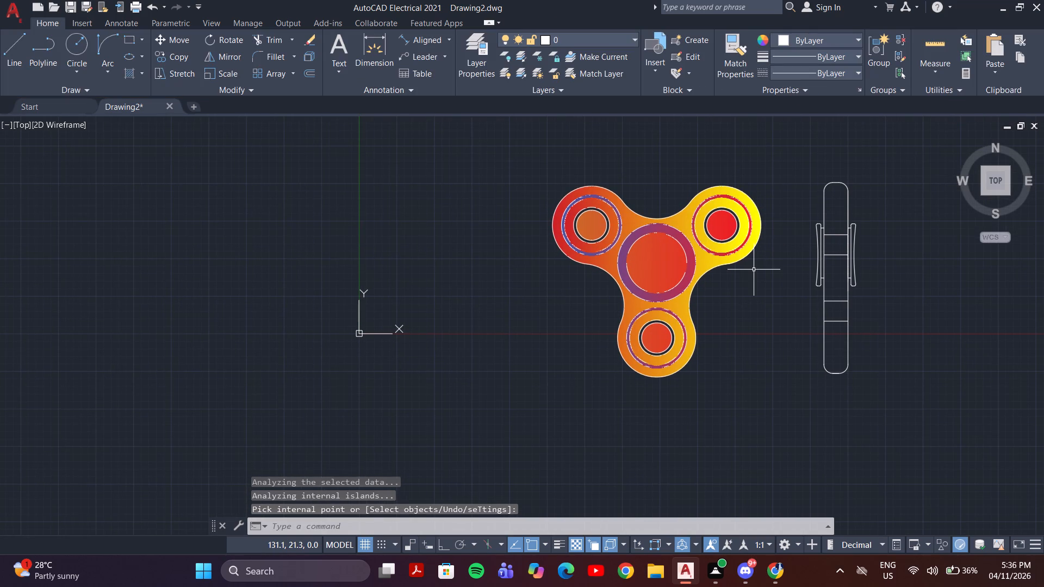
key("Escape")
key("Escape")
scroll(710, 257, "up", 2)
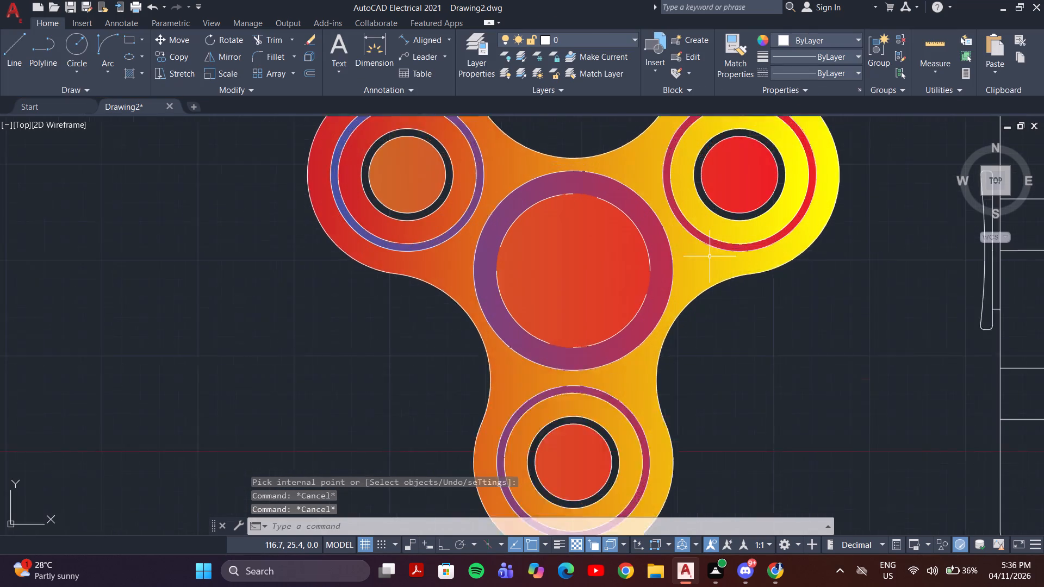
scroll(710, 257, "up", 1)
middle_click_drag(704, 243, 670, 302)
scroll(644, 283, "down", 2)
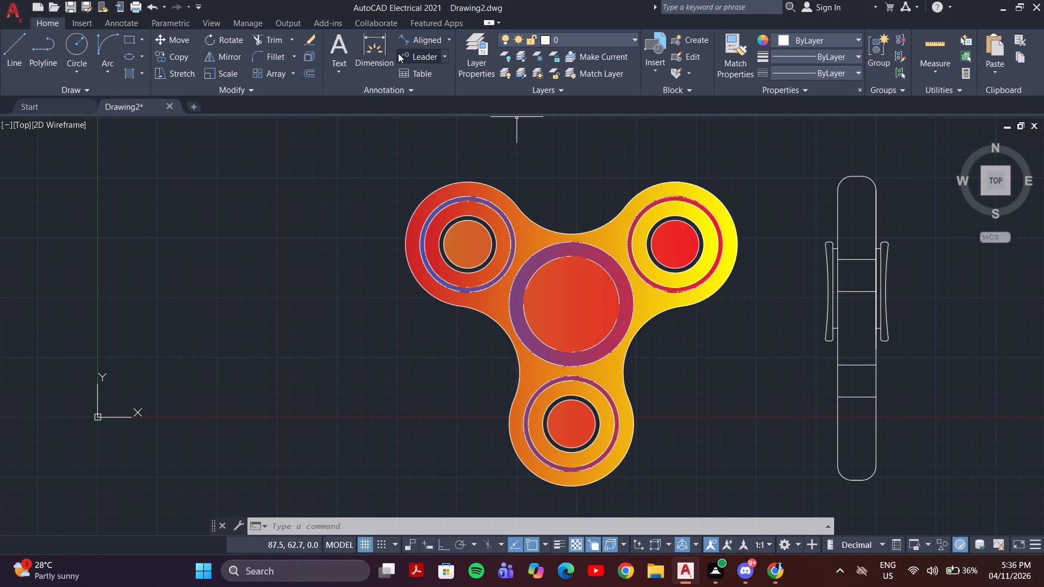
Hatch the narrow ring around each lobe's innermost circle with a diagonal-line pattern in ByLayer colour, with no background colour.
key("h")
key("Return")
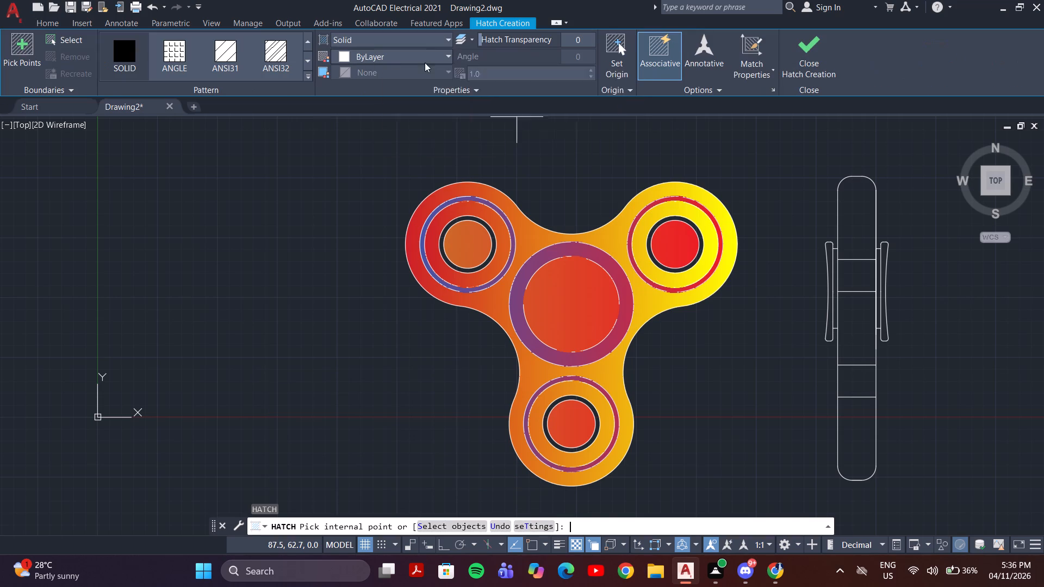
left_click(431, 34)
left_click(416, 40)
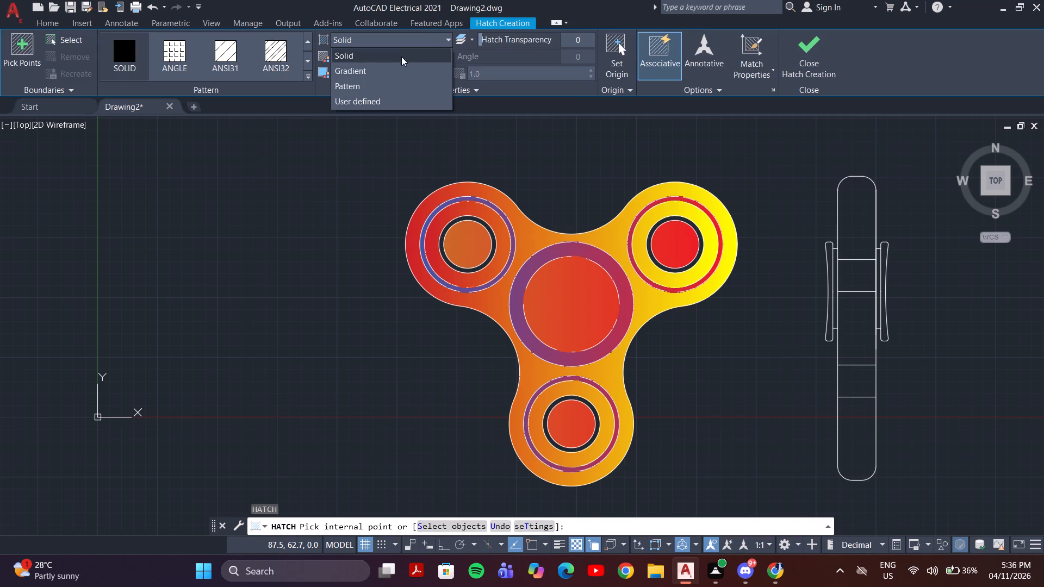
left_click(394, 68)
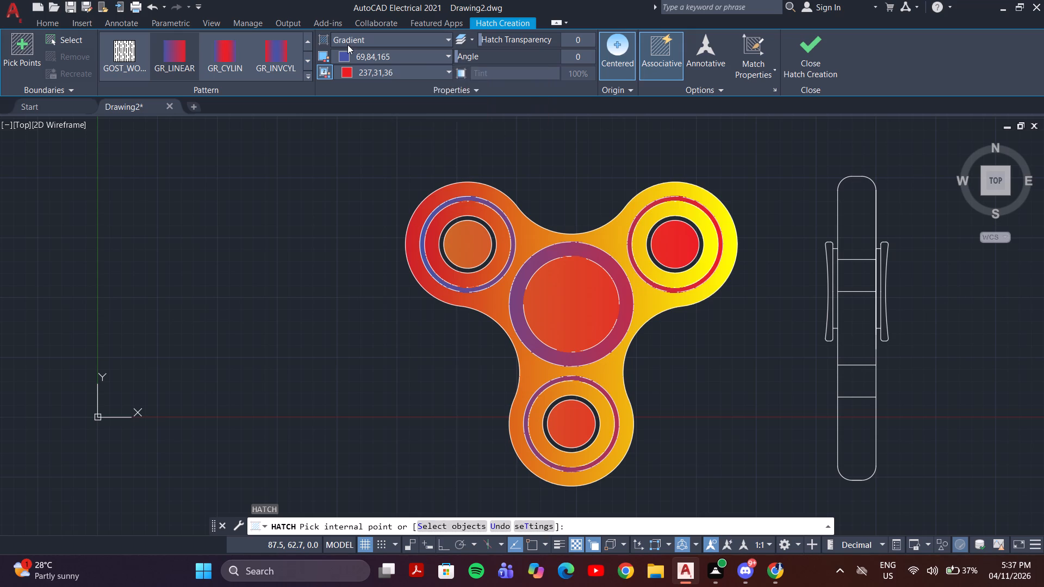
left_click(381, 40)
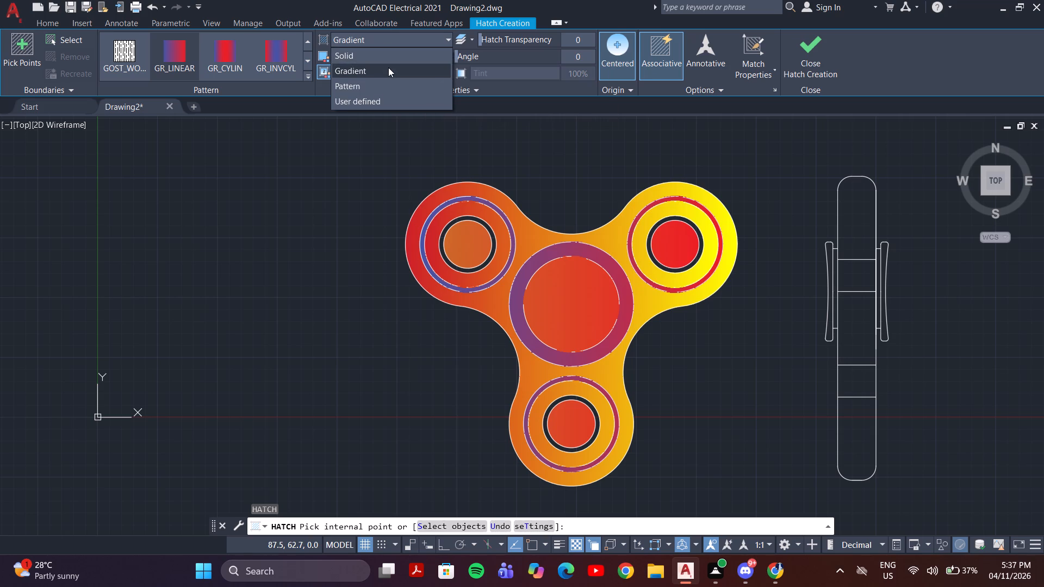
left_click(388, 68)
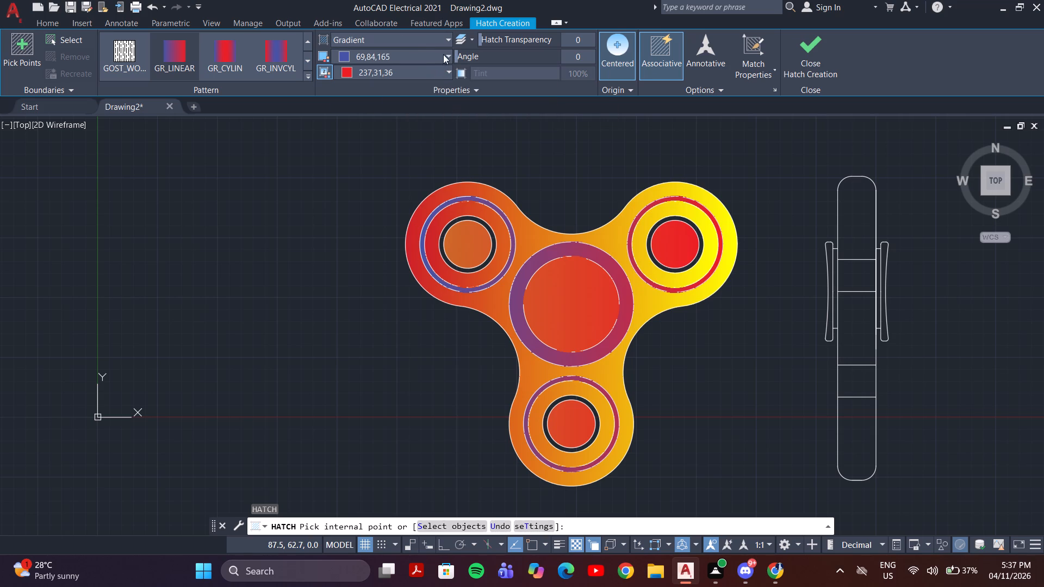
left_click(424, 41)
left_click(395, 55)
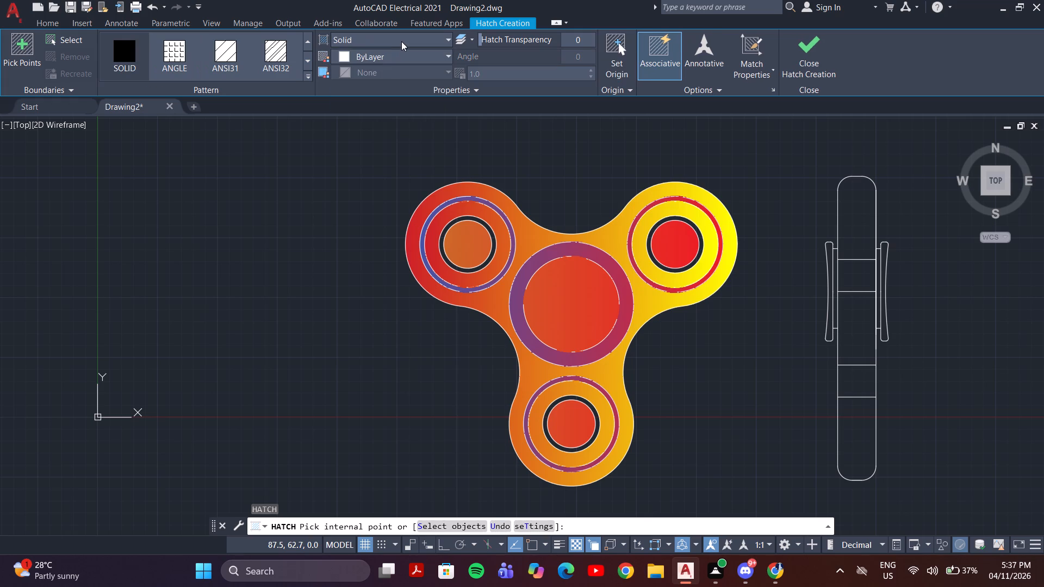
left_click(401, 41)
left_click(393, 86)
left_click(388, 55)
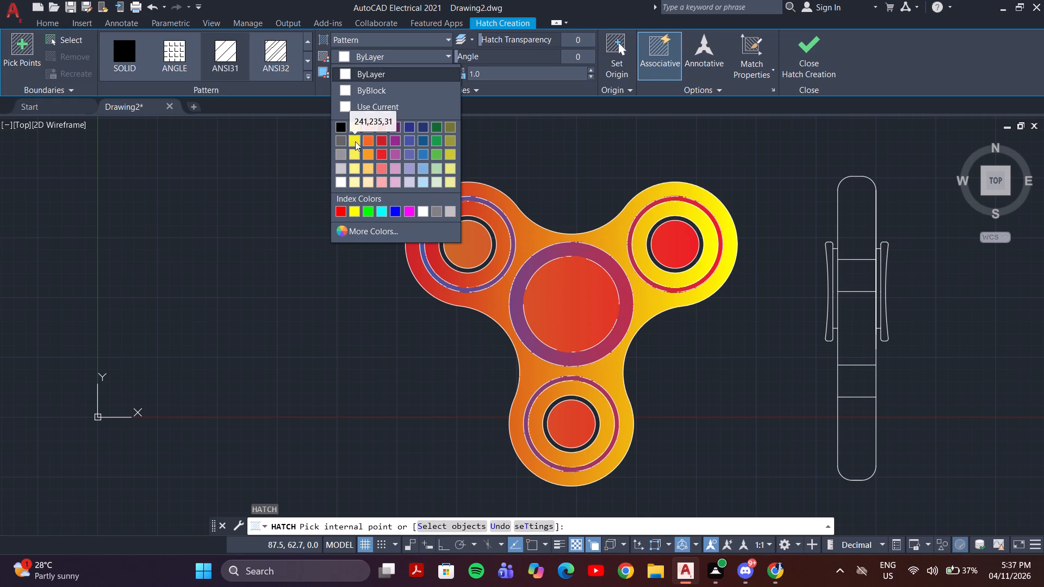
left_click(344, 141)
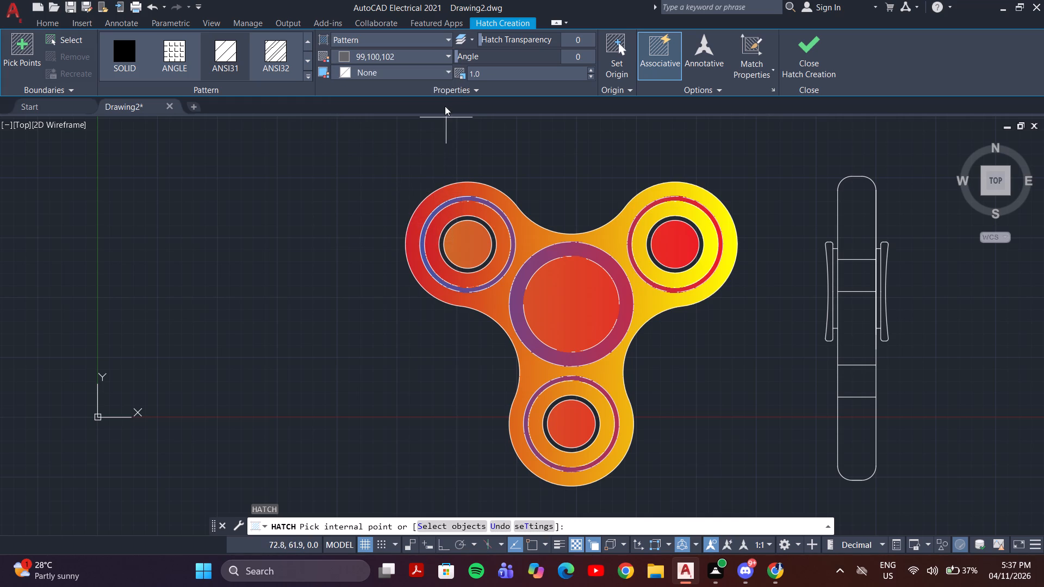
left_click(426, 55)
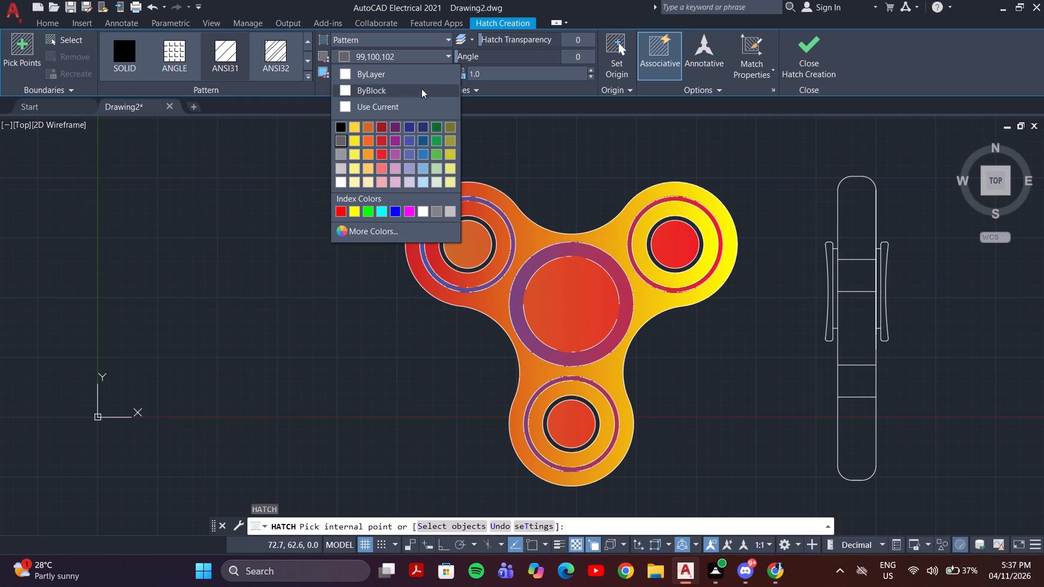
left_click(343, 127)
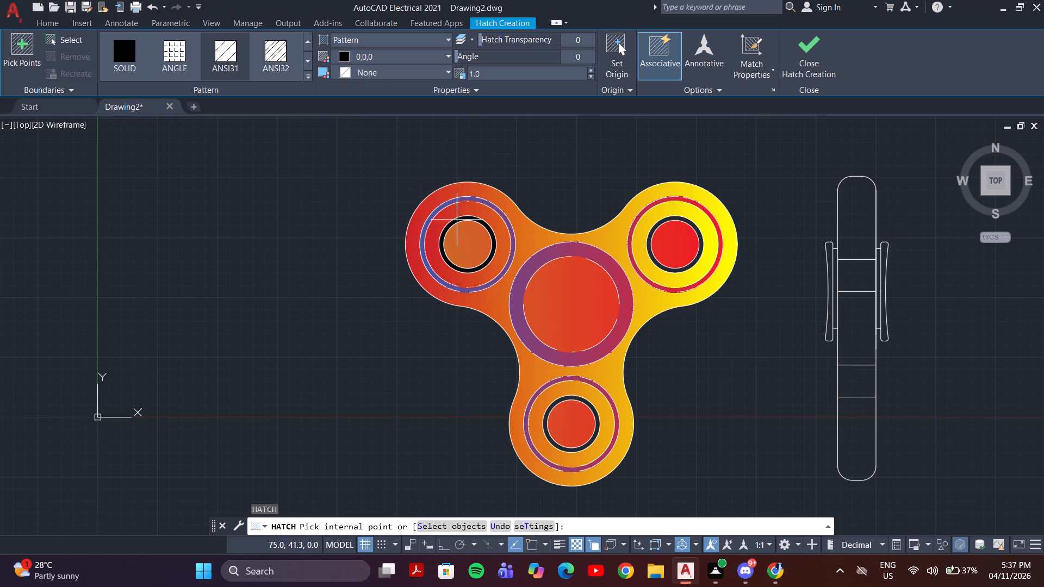
left_click(442, 63)
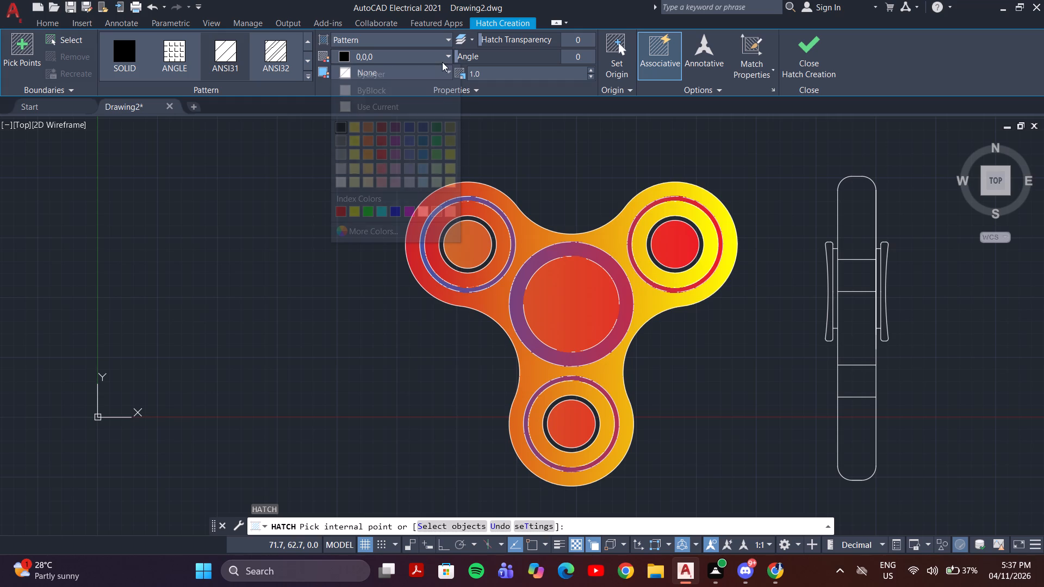
left_click(343, 73)
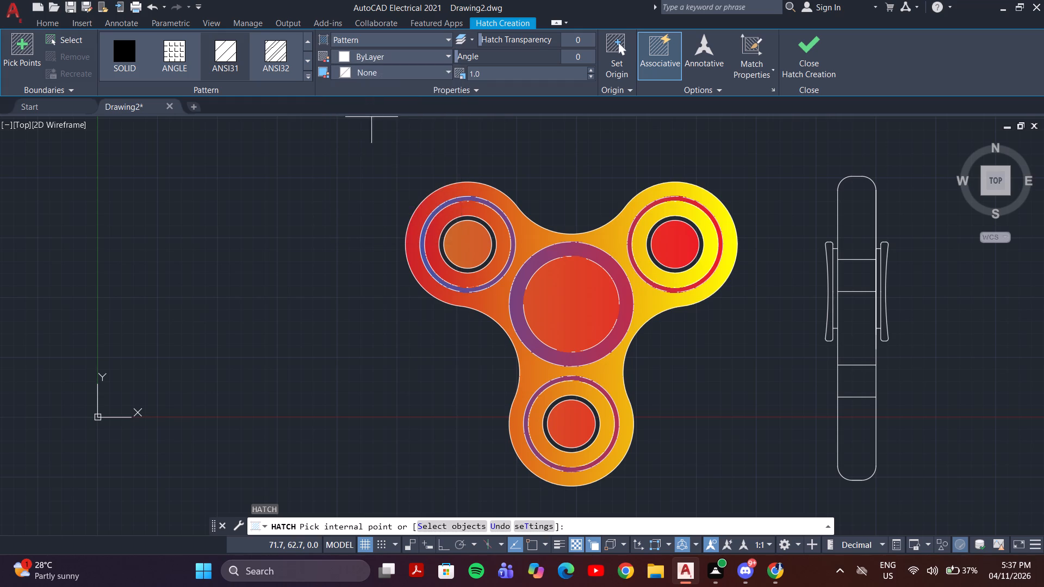
scroll(458, 221, "up", 4)
left_click(452, 214)
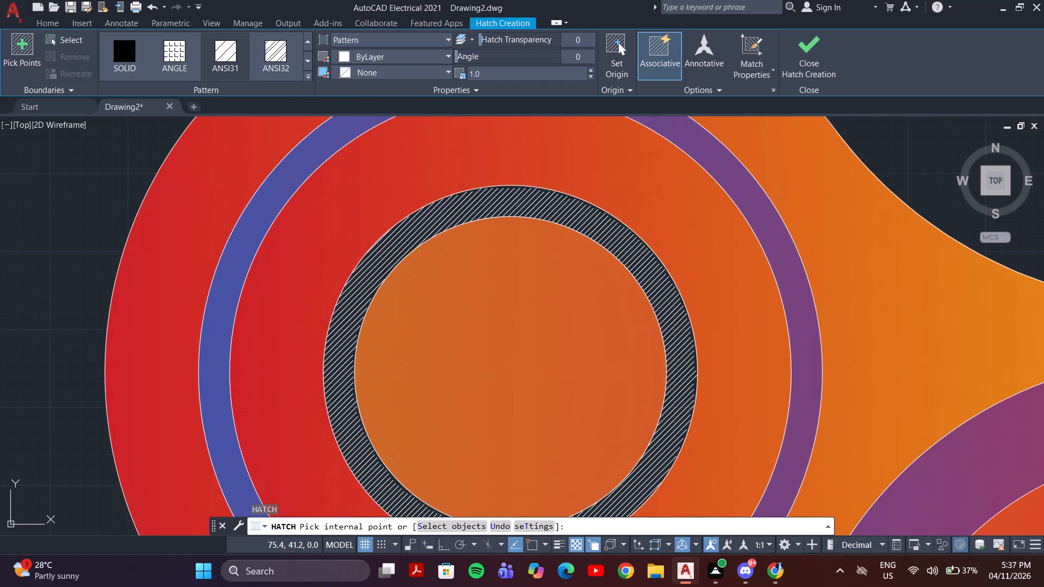
scroll(452, 214, "down", 5)
scroll(576, 222, "up", 4)
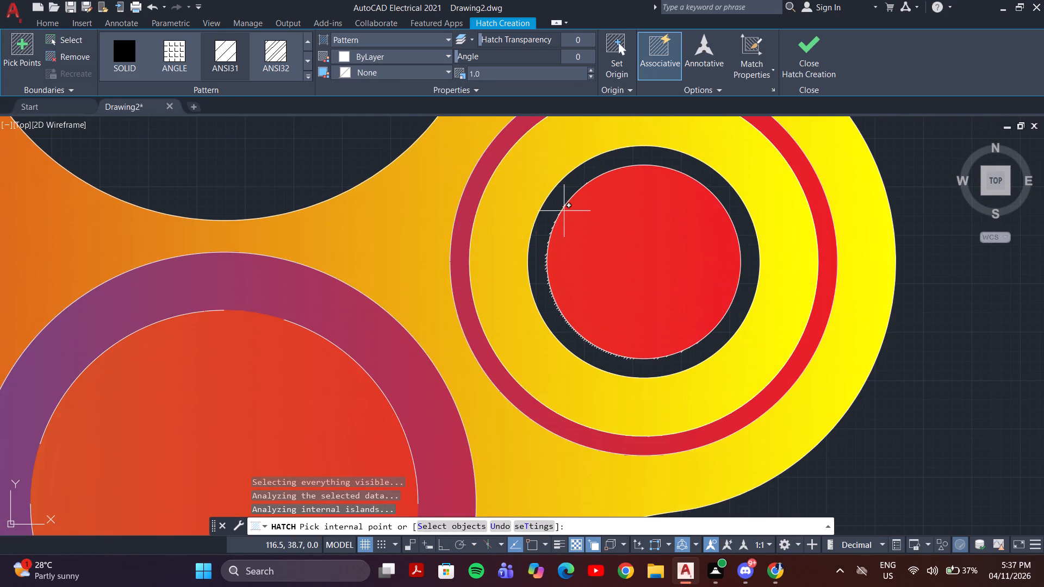
left_click(559, 207)
scroll(559, 207, "down", 4)
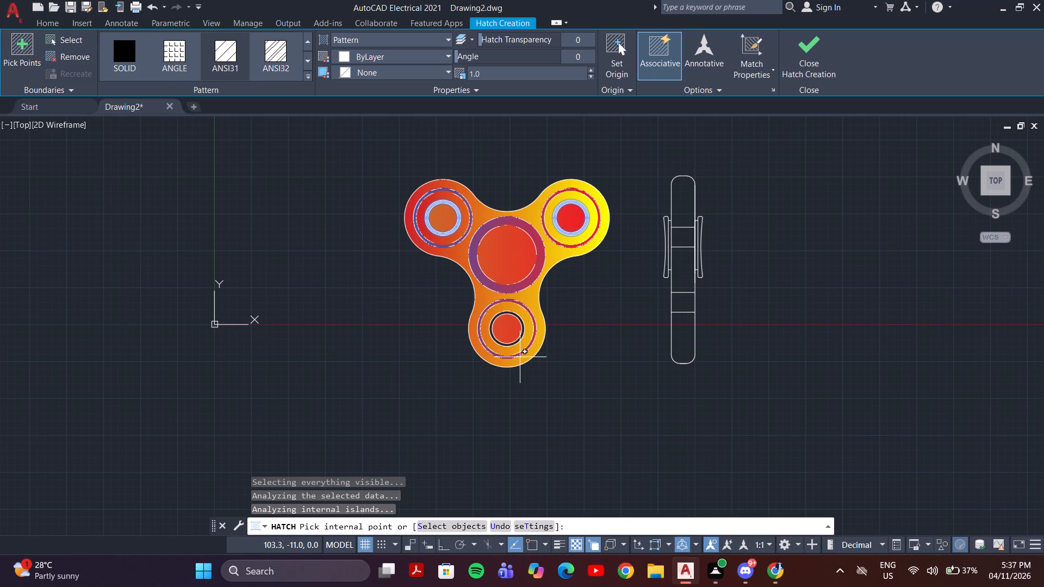
scroll(511, 345, "up", 3)
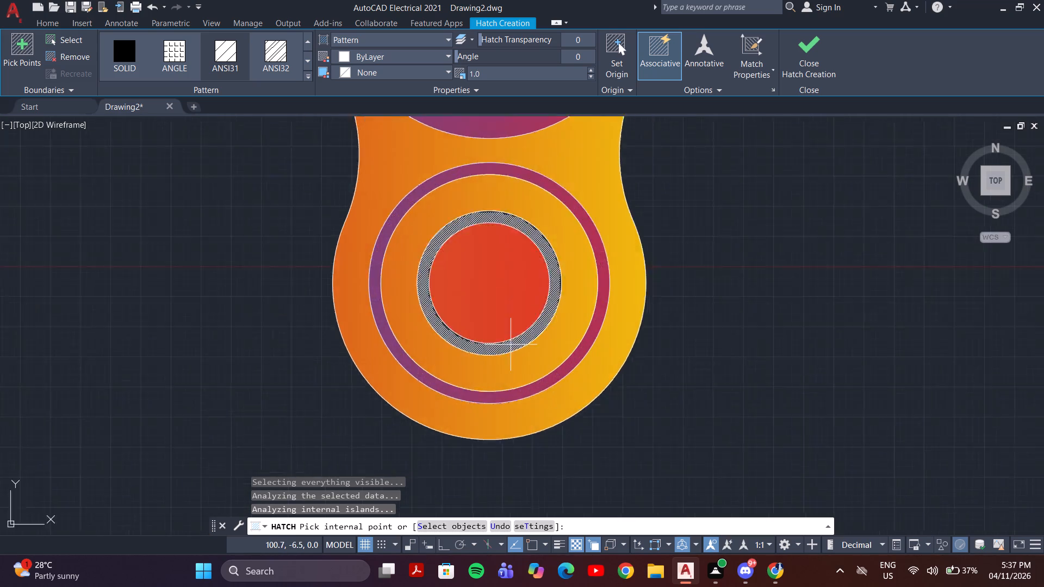
scroll(511, 345, "up", 2)
left_click(511, 345)
scroll(511, 345, "down", 6)
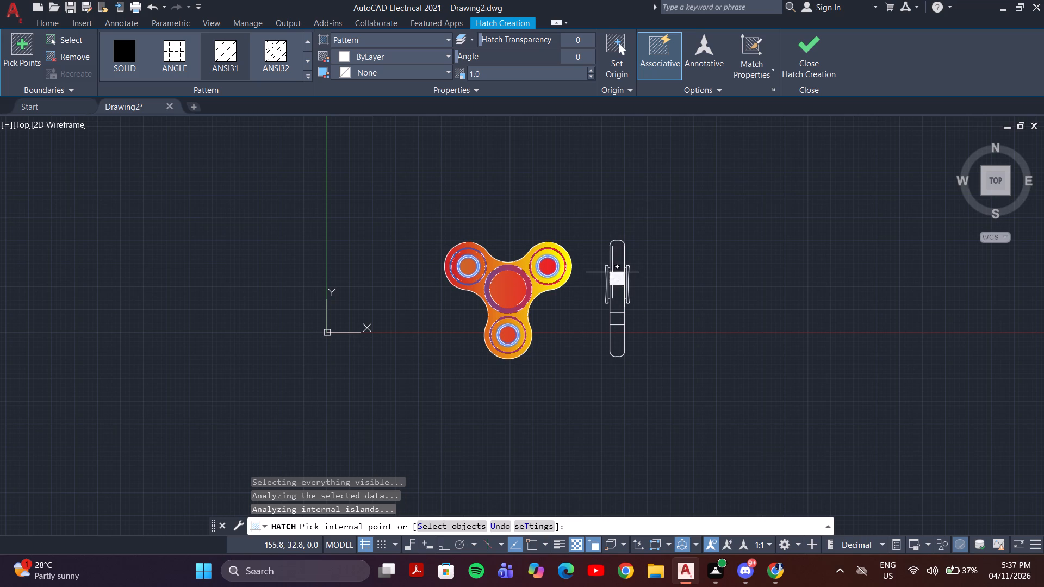
left_click(791, 59)
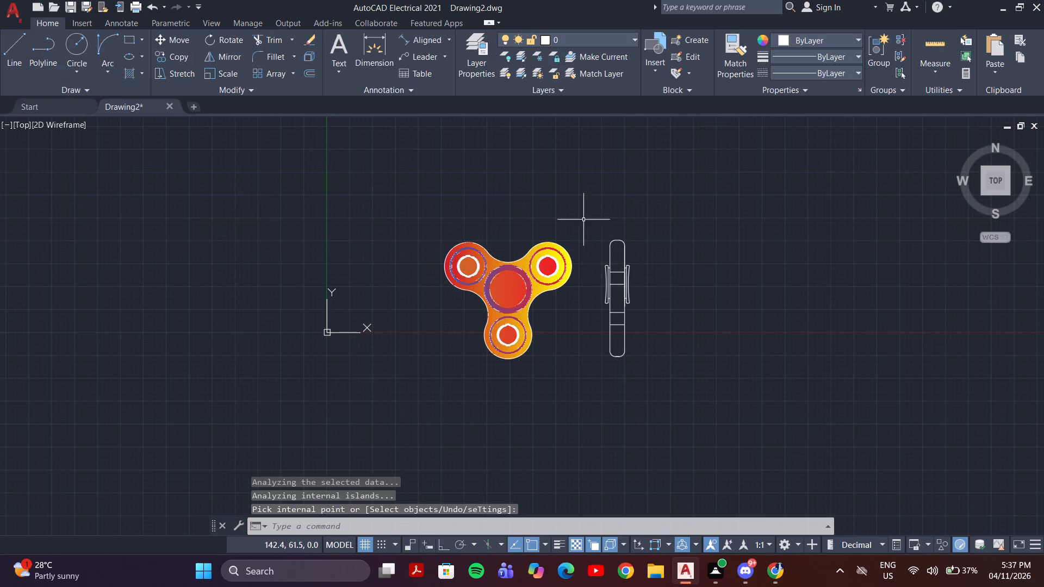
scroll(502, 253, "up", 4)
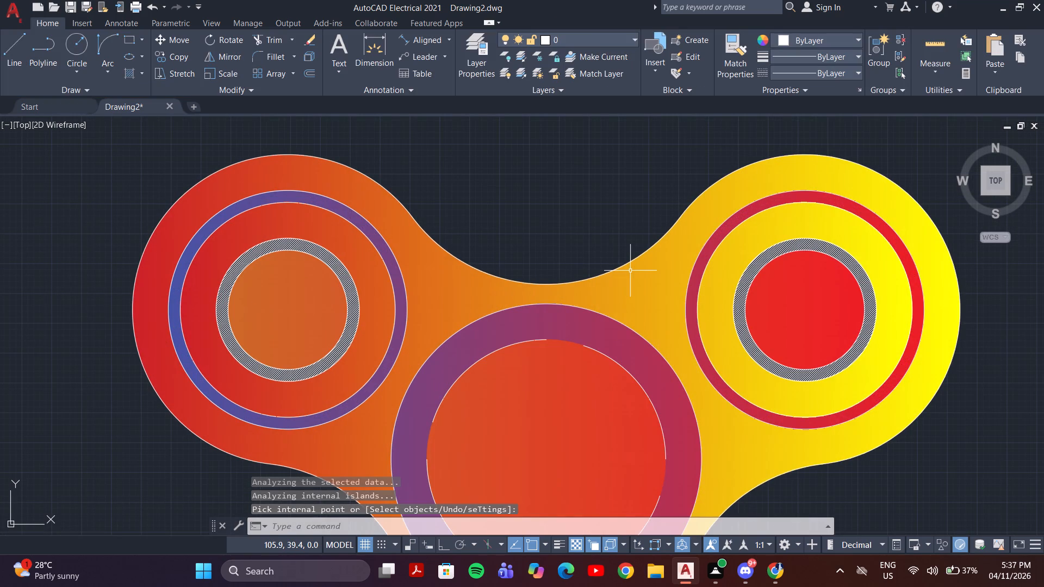
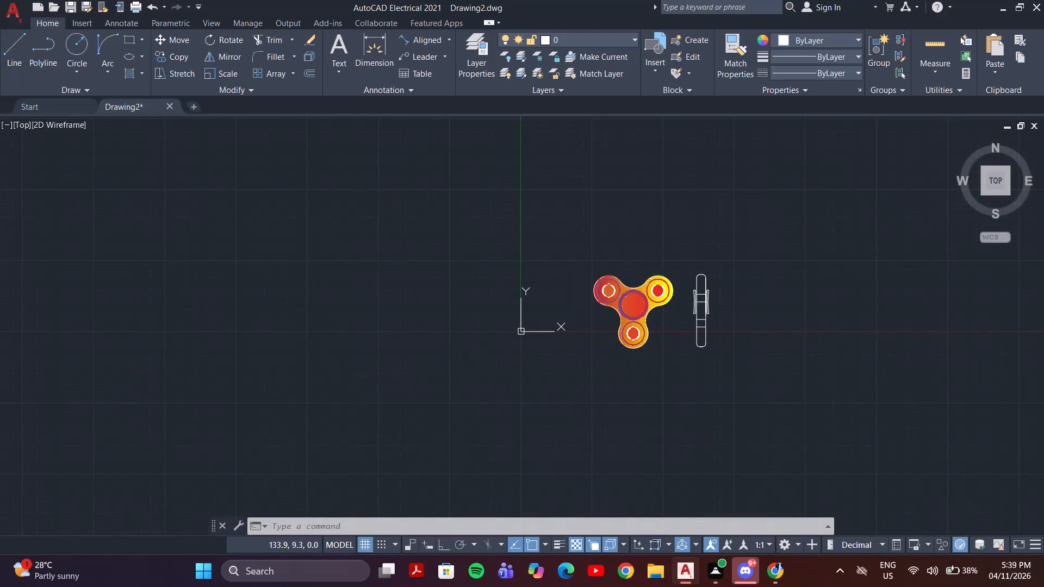
Hatch the top, middle and bottom sections of the side view's body with a gradient from dark red 153,27,30 to orange 248,153,30.
scroll(670, 308, "up", 3)
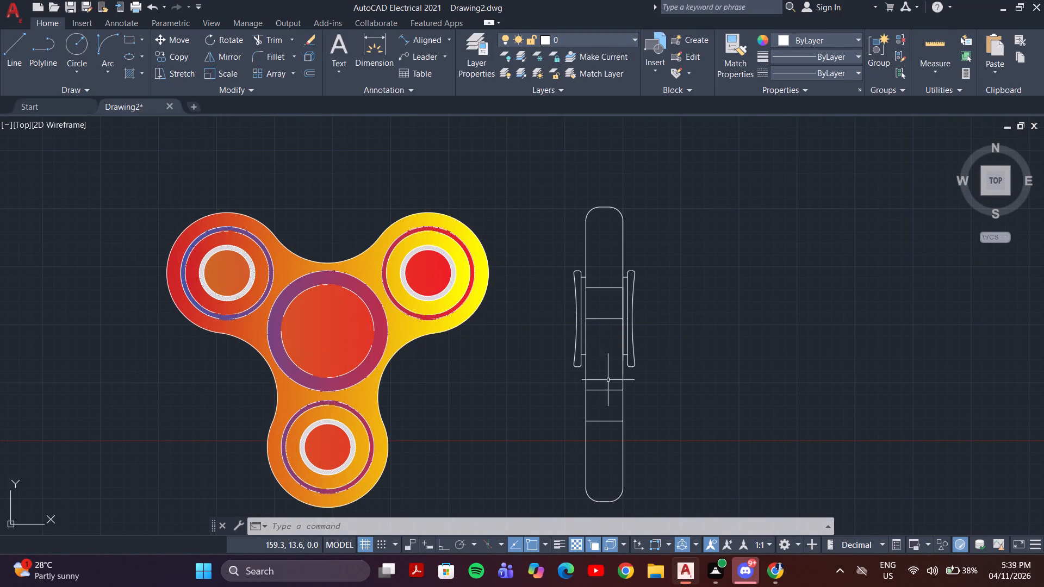
left_click_drag(137, 283, 150, 274)
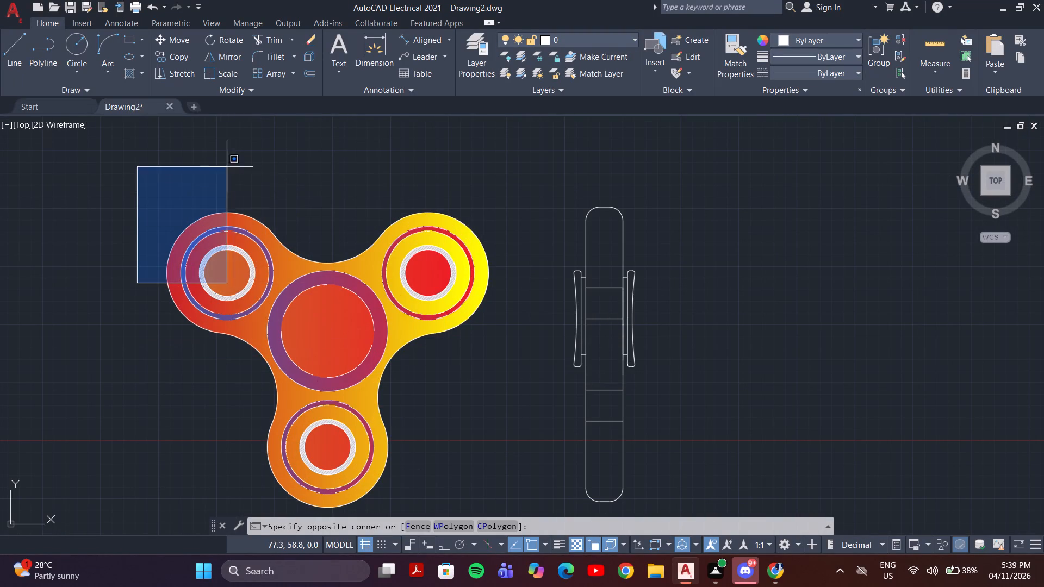
key("Escape")
key("h")
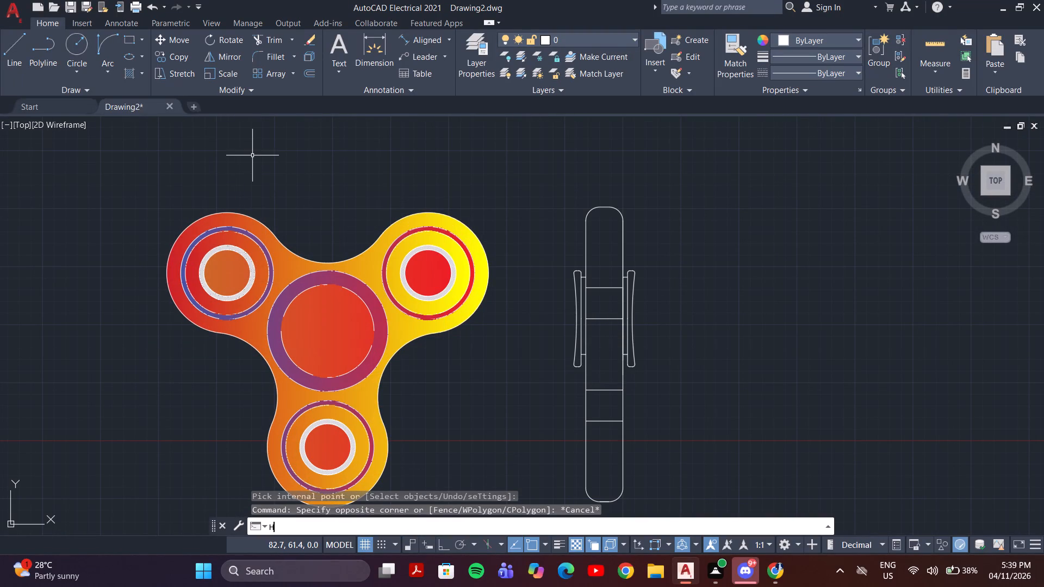
key("Return")
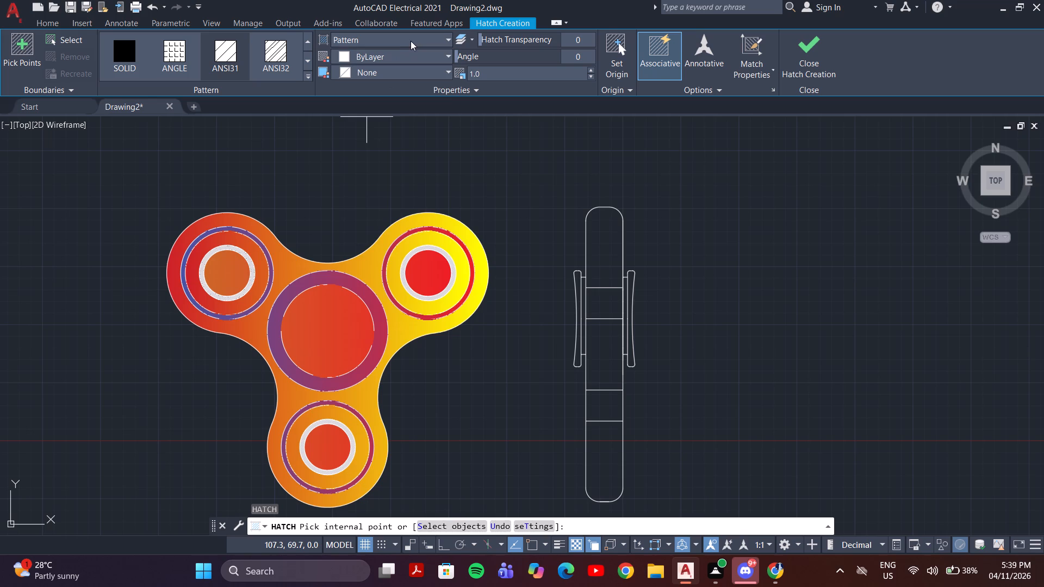
left_click(411, 40)
left_click(397, 76)
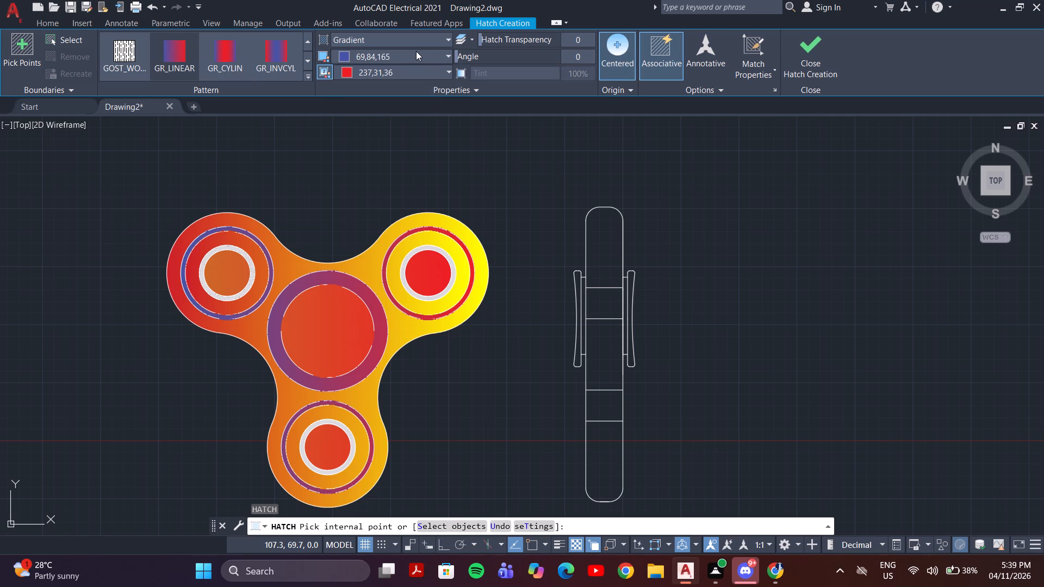
left_click(416, 51)
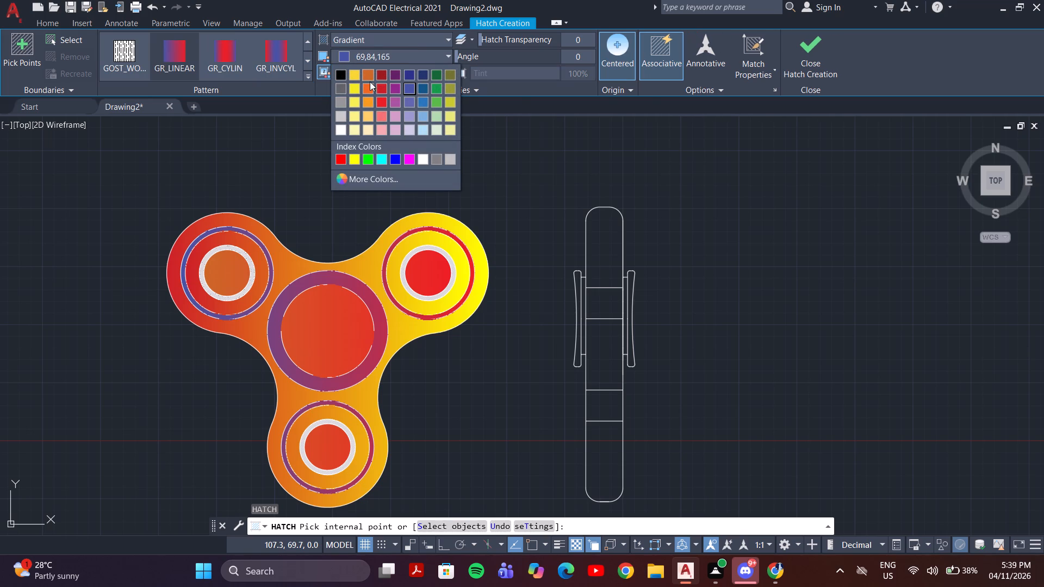
left_click(376, 73)
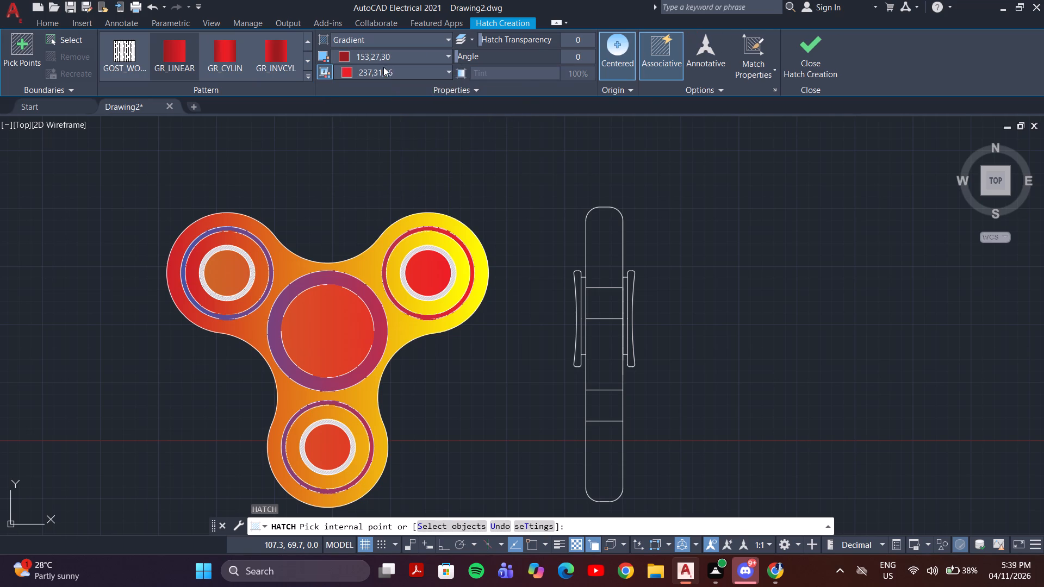
left_click(387, 70)
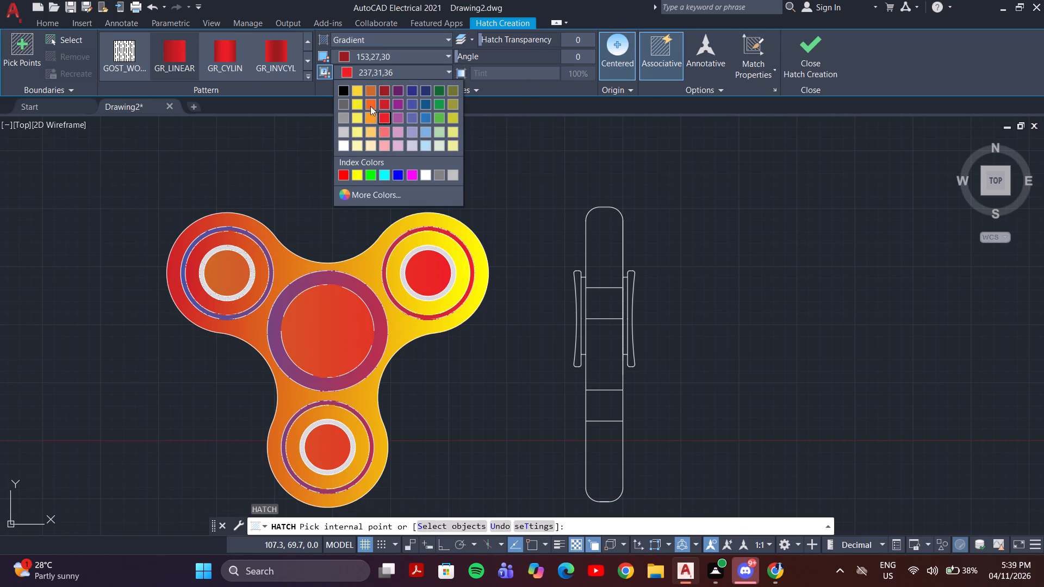
left_click(368, 117)
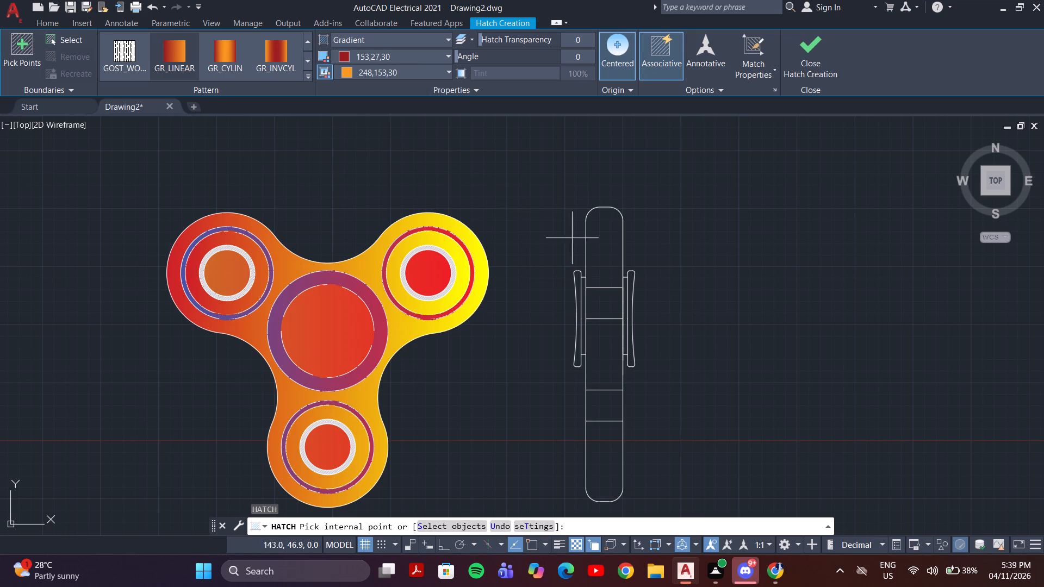
left_click(610, 252)
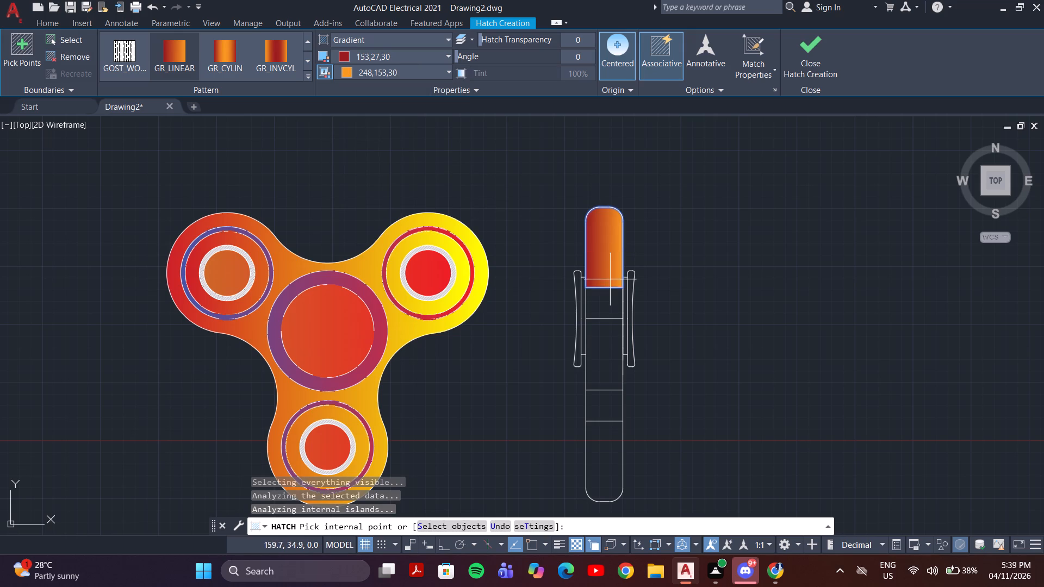
left_click(603, 353)
left_click(601, 441)
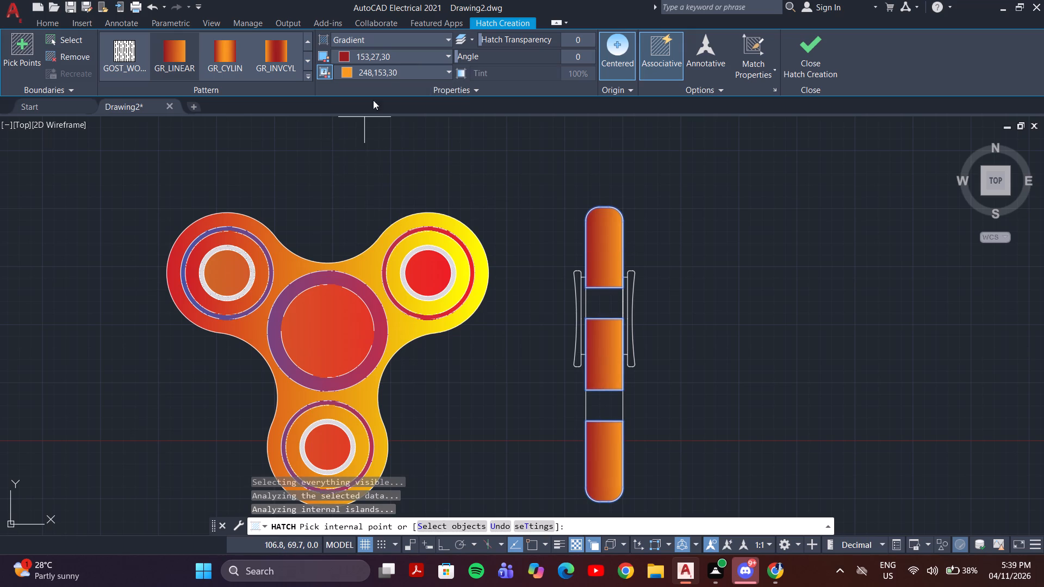
Change the first gradient colour of the three side-view body sections to red 237,31,36 and finish the hatch.
left_click(402, 58)
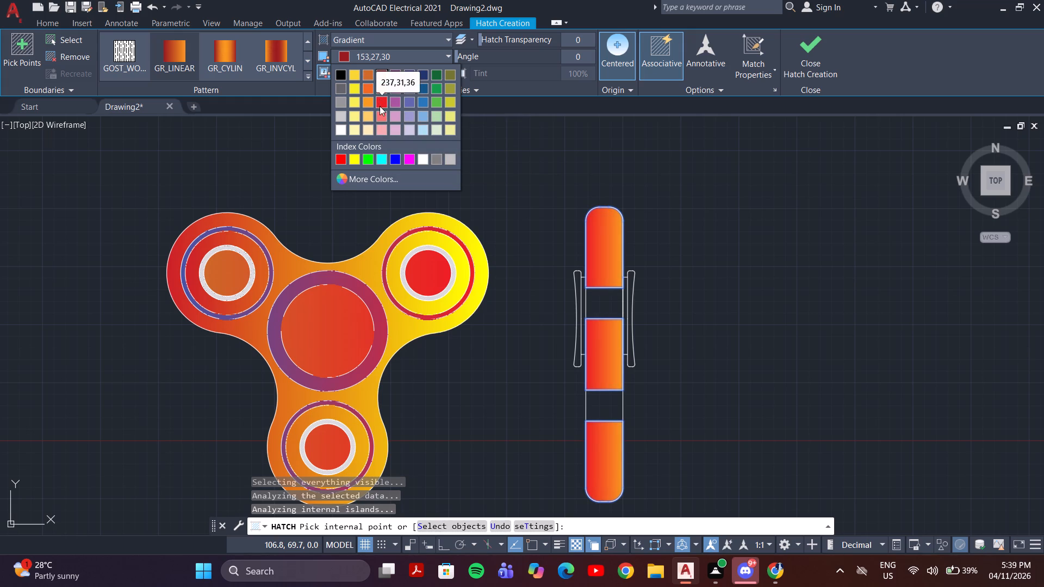
middle_click_drag(380, 101, 382, 143)
left_click(379, 105)
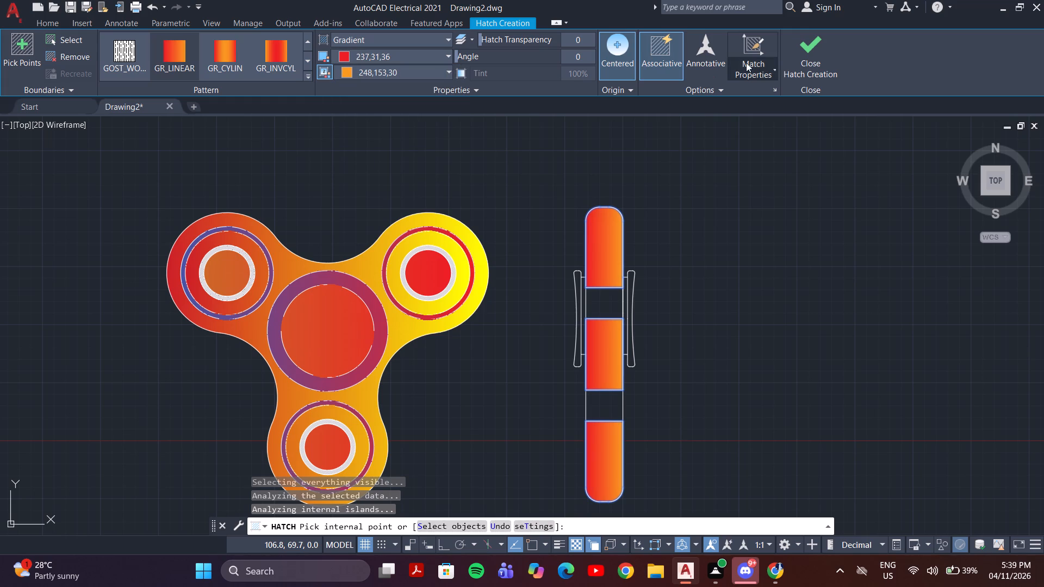
left_click(807, 58)
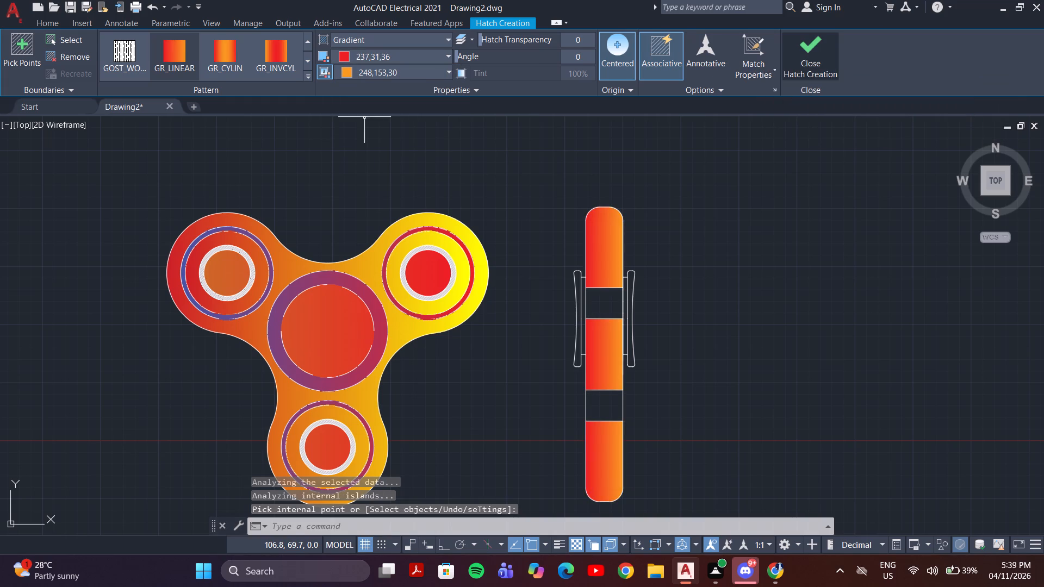
Hatch the two unfilled bands between the side view's body sections with a gradient from blue 39,118,187 to orange 242,103,34.
scroll(623, 277, "up", 3)
scroll(623, 277, "down", 3)
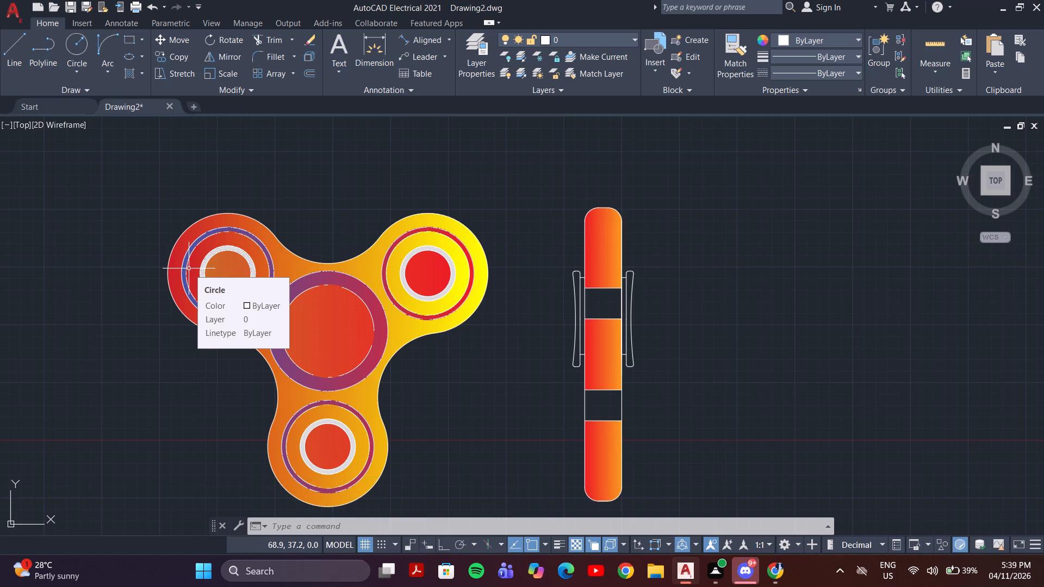
key("h")
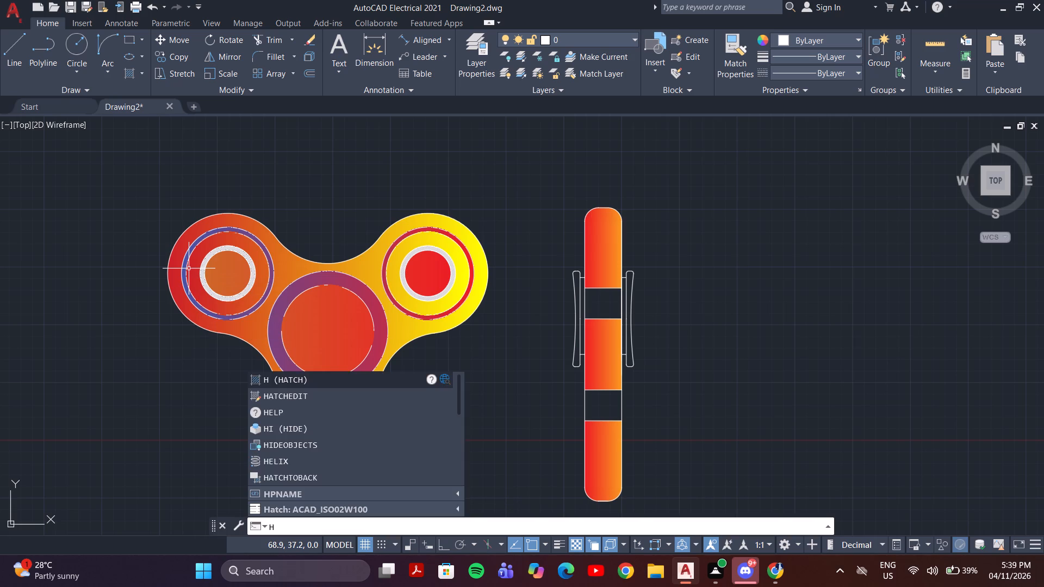
key("Return")
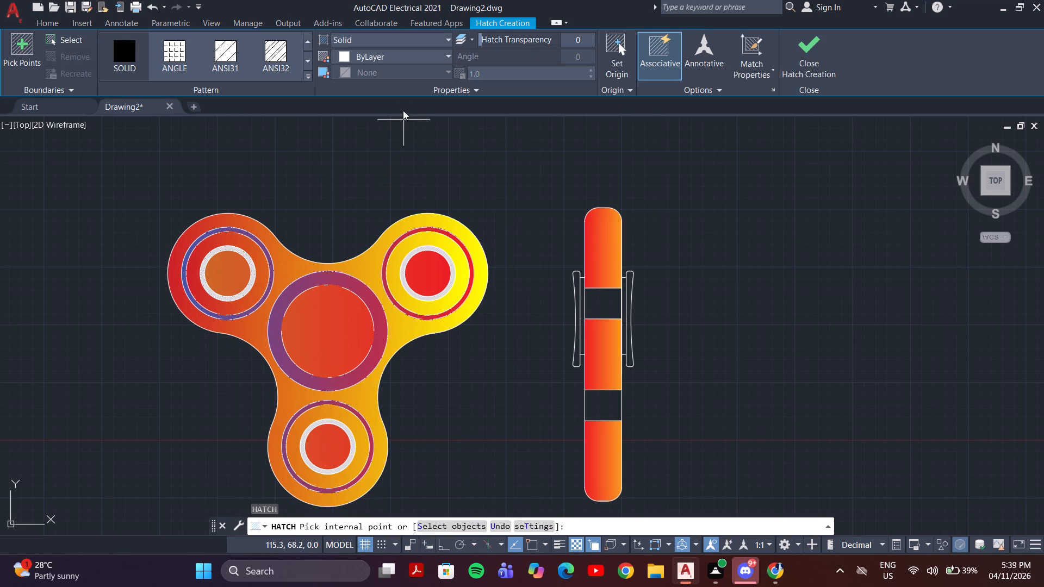
left_click(441, 38)
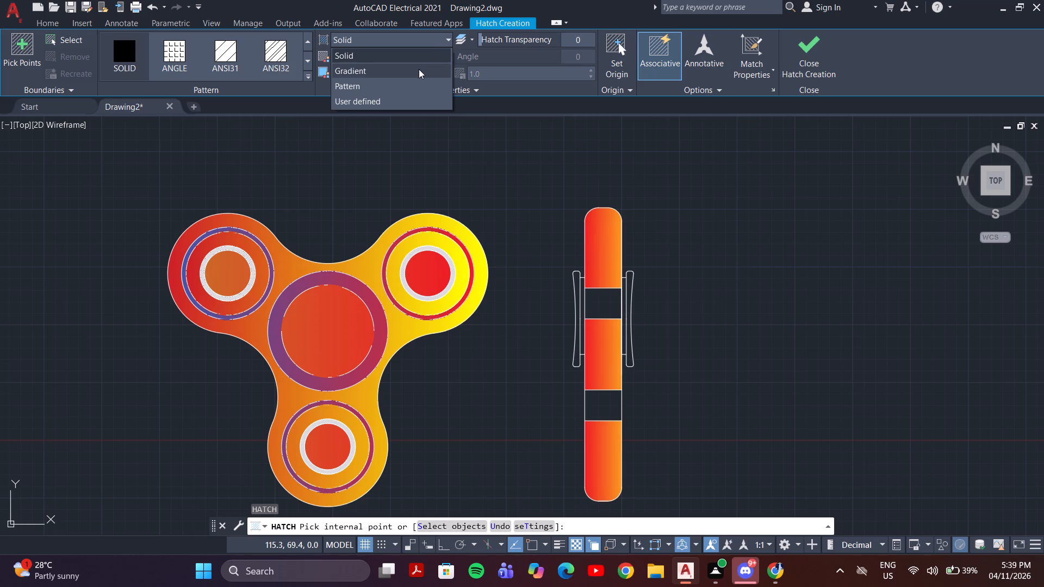
left_click(419, 69)
left_click(431, 61)
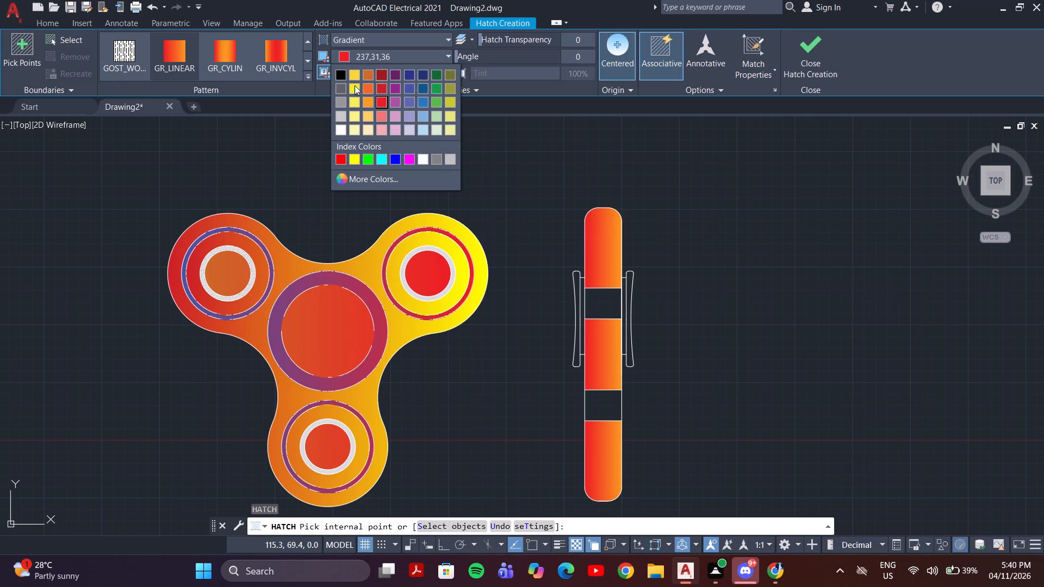
left_click(365, 126)
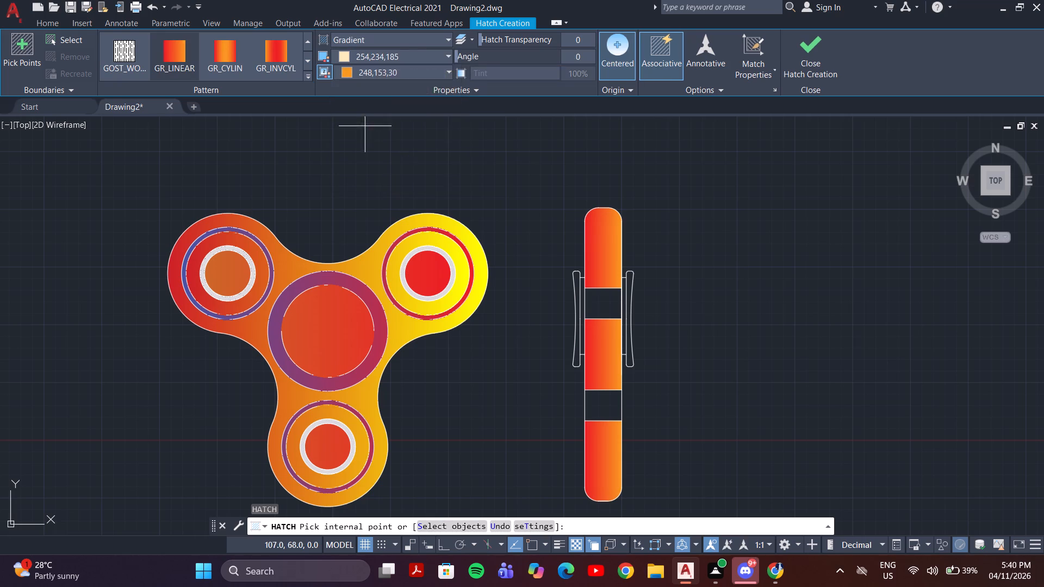
left_click(398, 72)
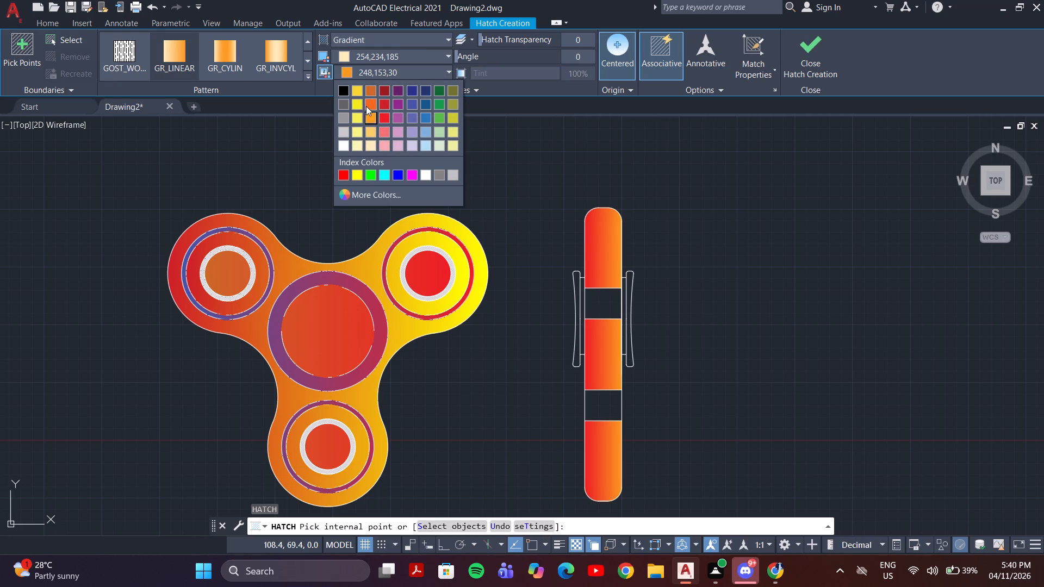
left_click(366, 106)
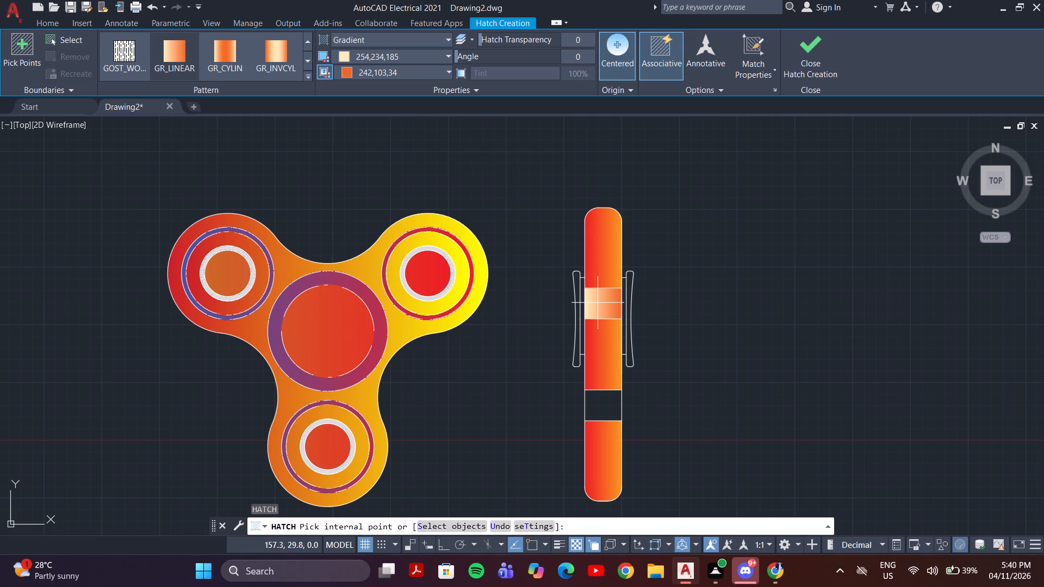
left_click(386, 55)
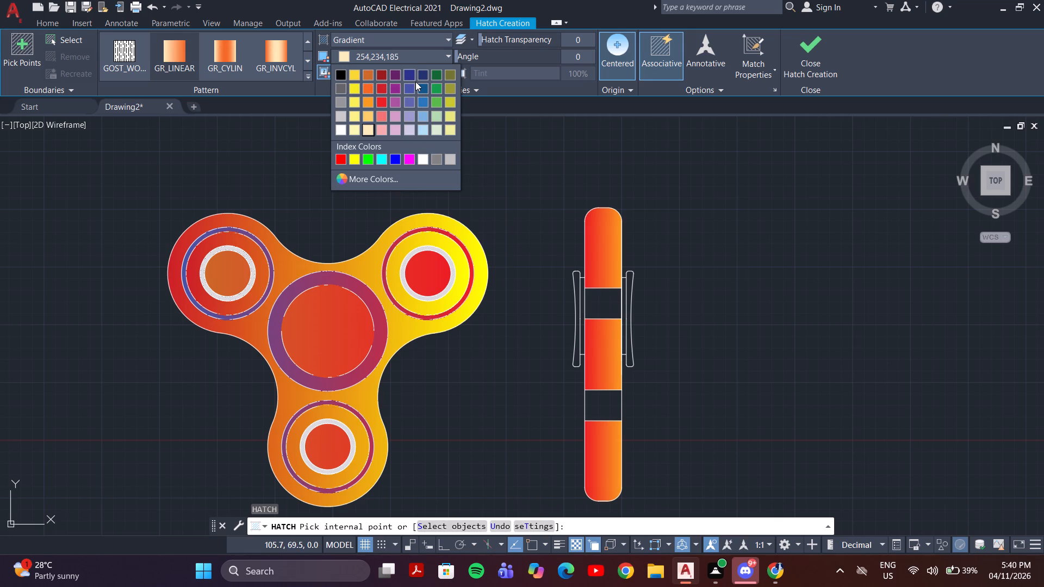
left_click(425, 114)
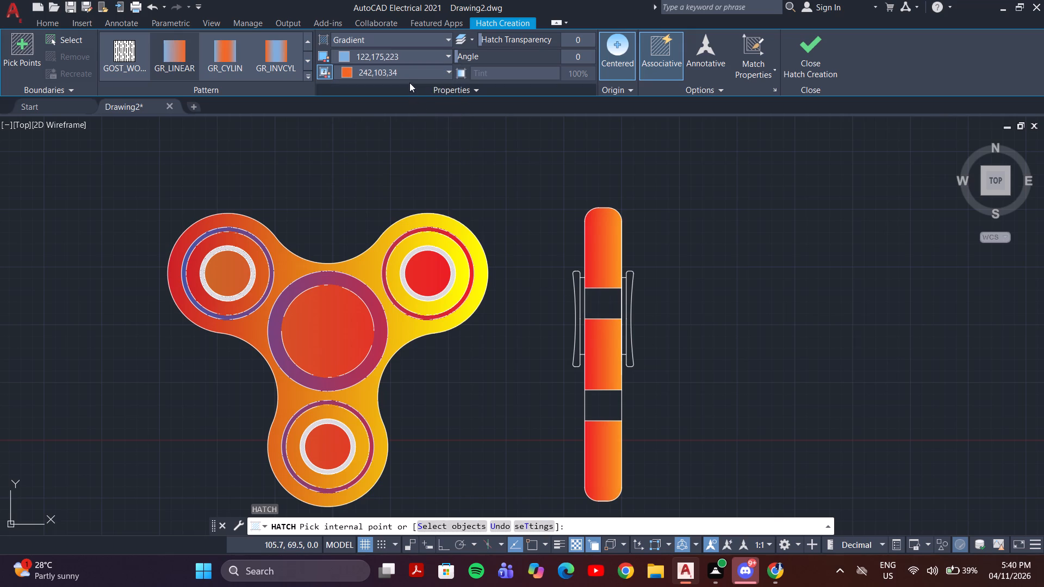
left_click(408, 58)
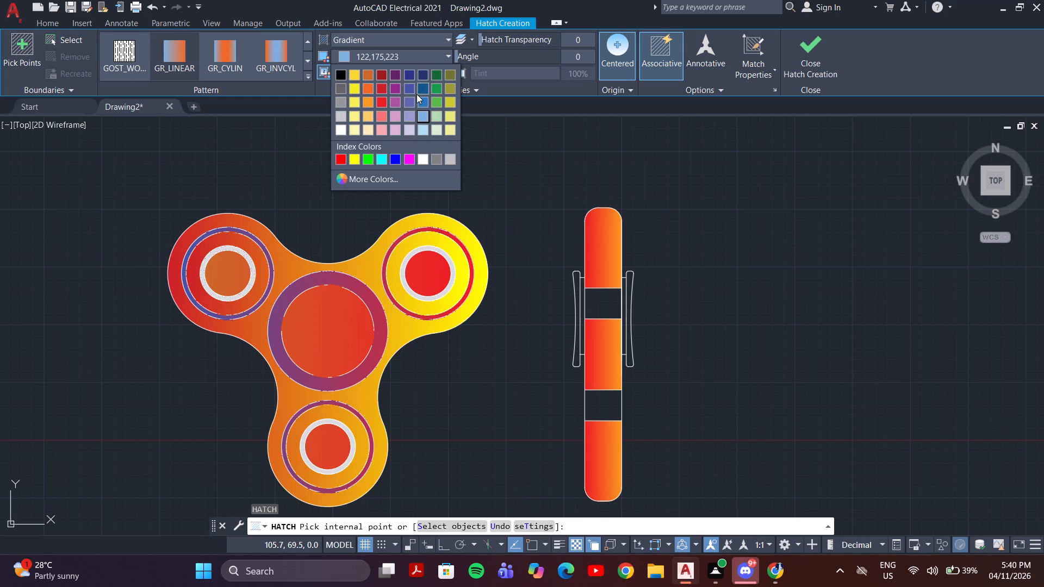
left_click(418, 99)
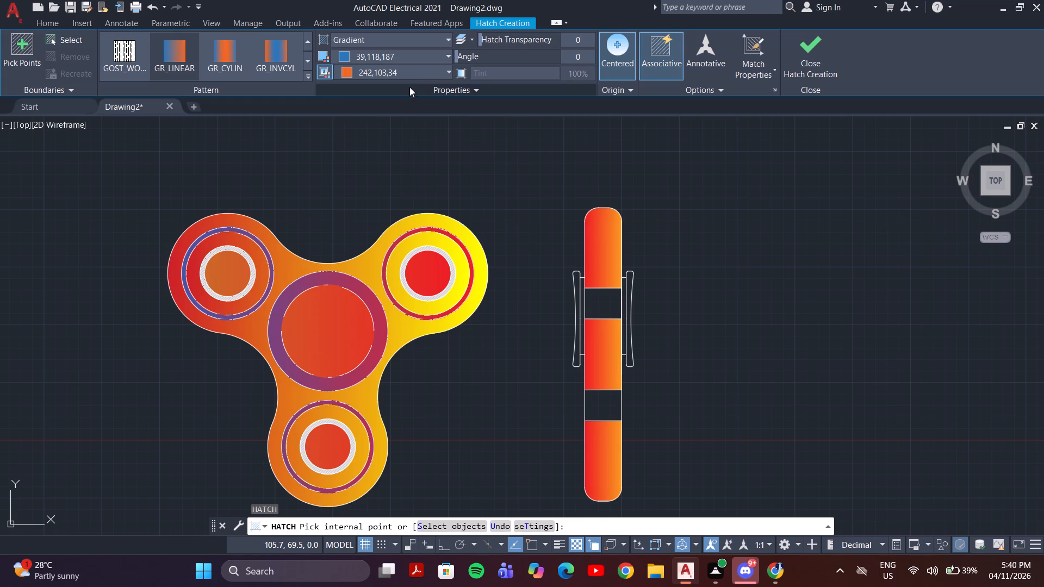
left_click(594, 293)
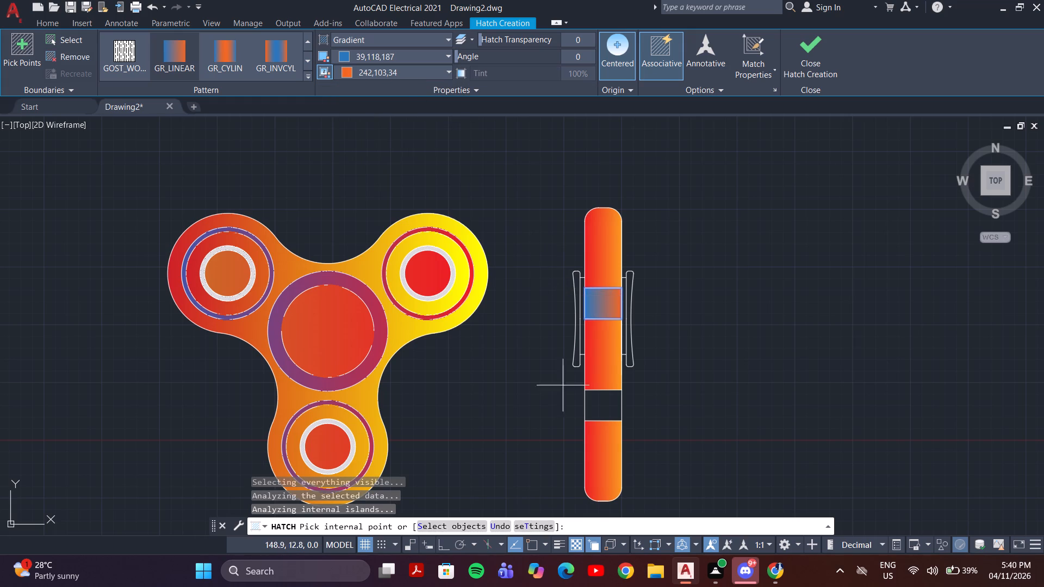
left_click(596, 398)
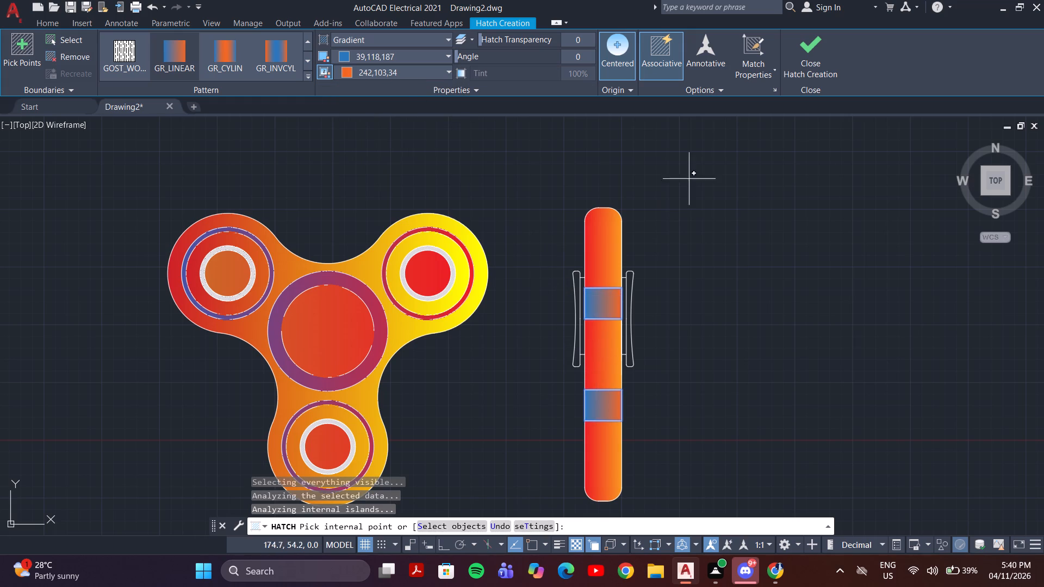
left_click(808, 71)
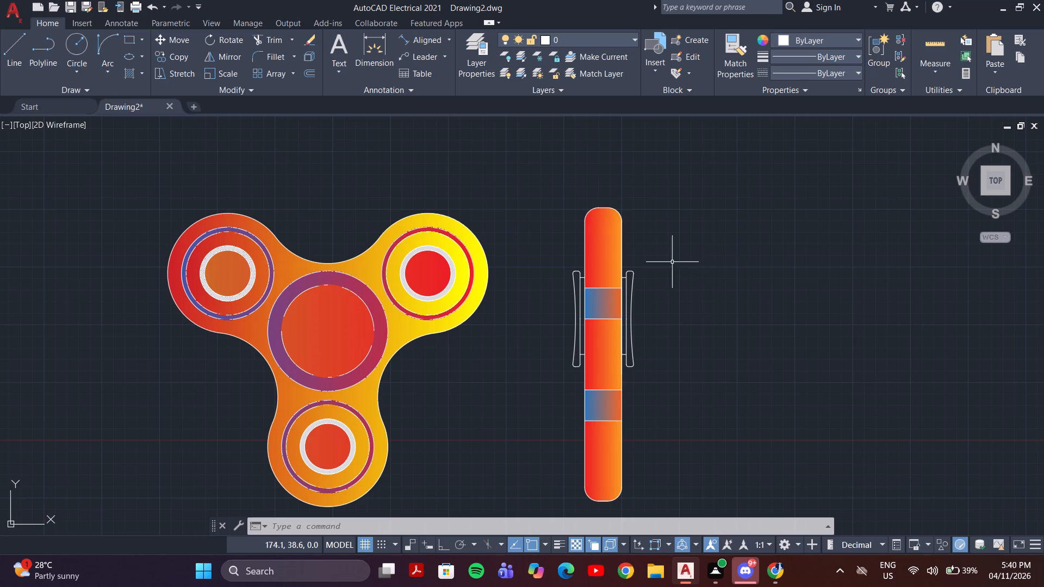
Set up a gradient hatch running from dark red 153,27,30 to pale yellow 248,246,176 for the side view's end caps.
scroll(625, 268, "up", 2)
middle_click_drag(688, 286, 742, 235)
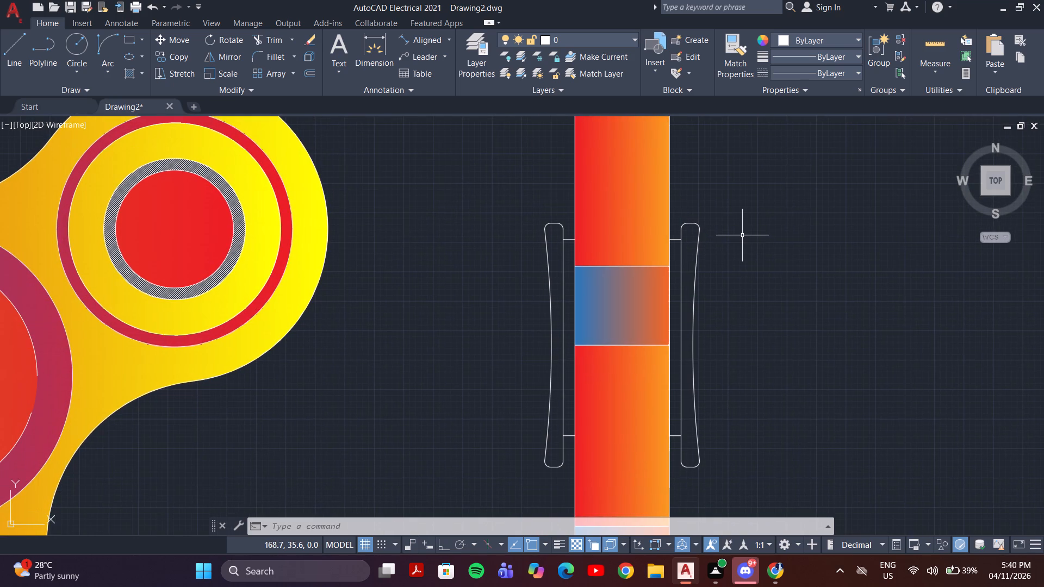
key("h")
key("Return")
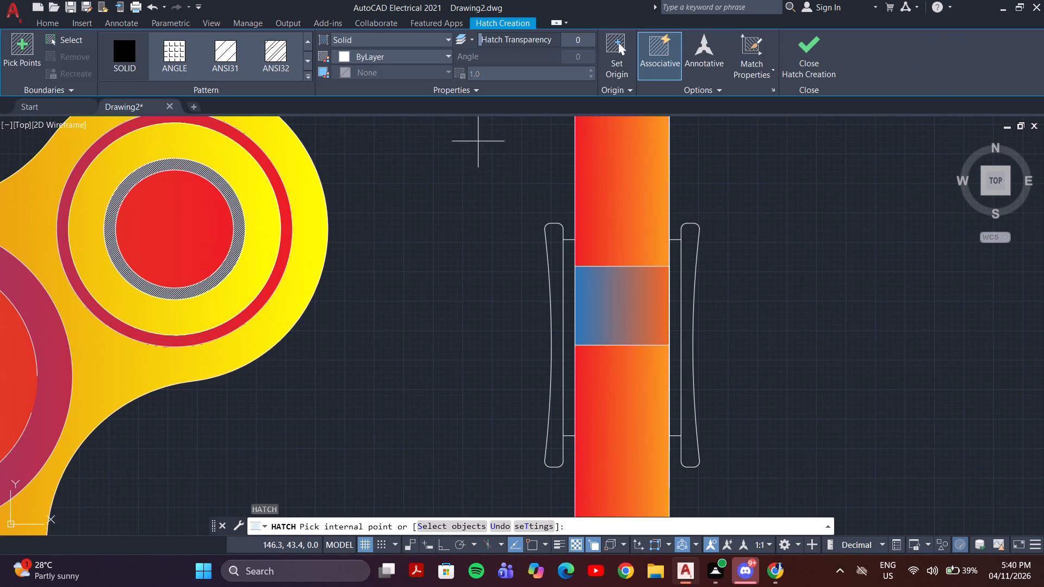
left_click(448, 36)
left_click(410, 70)
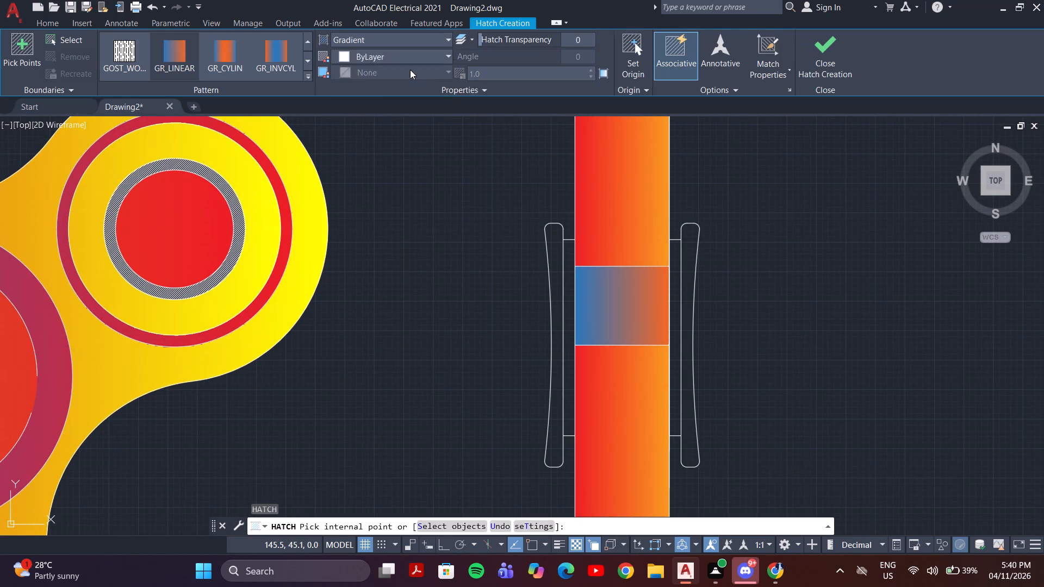
left_click(395, 59)
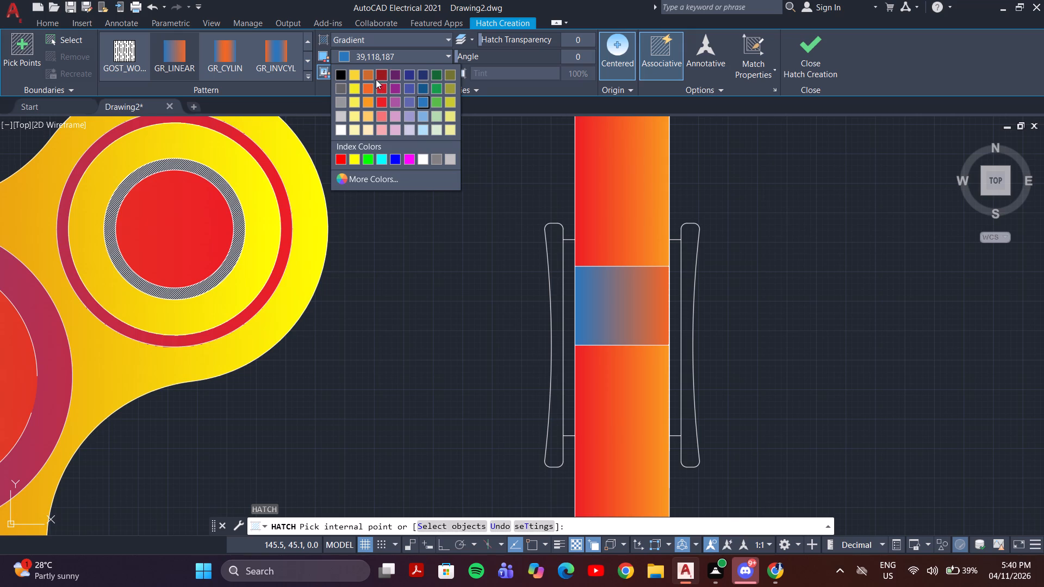
left_click(378, 76)
left_click(388, 70)
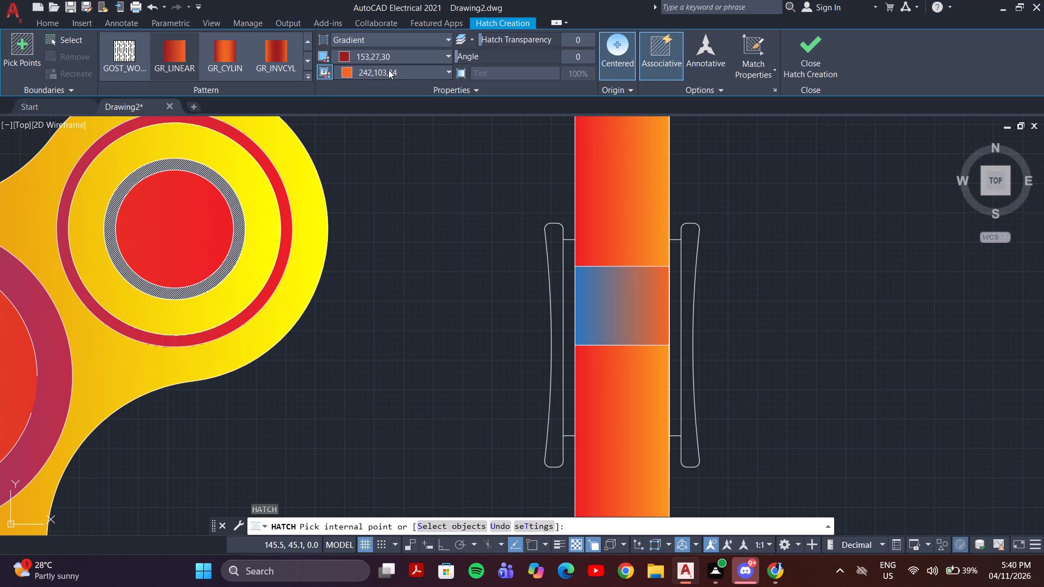
left_click(353, 141)
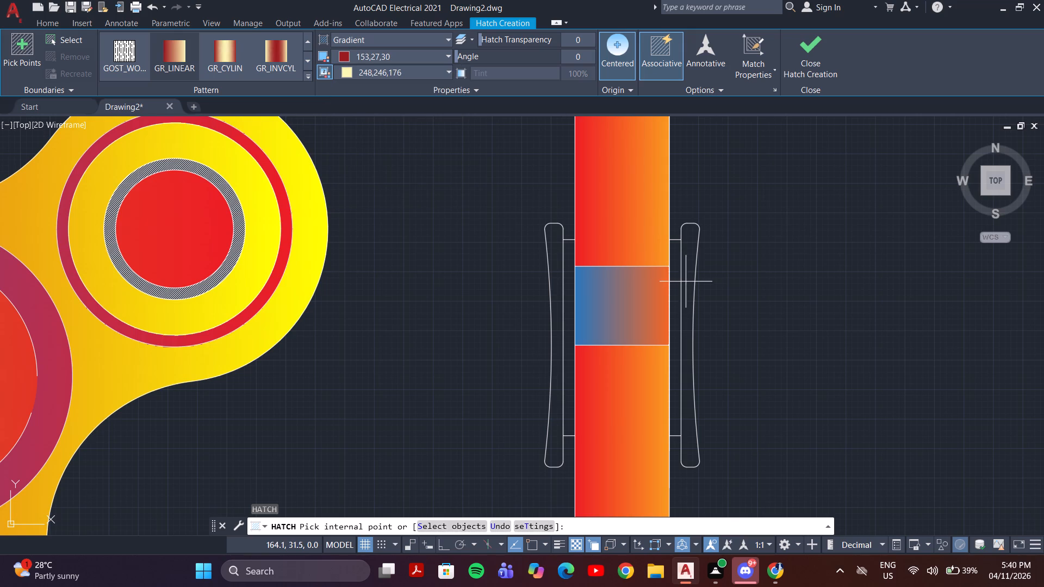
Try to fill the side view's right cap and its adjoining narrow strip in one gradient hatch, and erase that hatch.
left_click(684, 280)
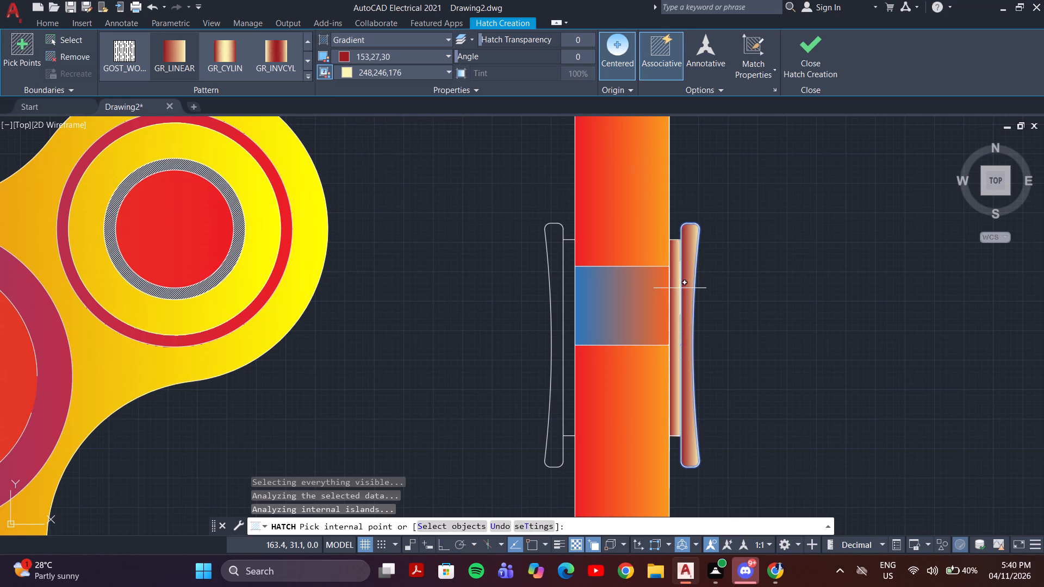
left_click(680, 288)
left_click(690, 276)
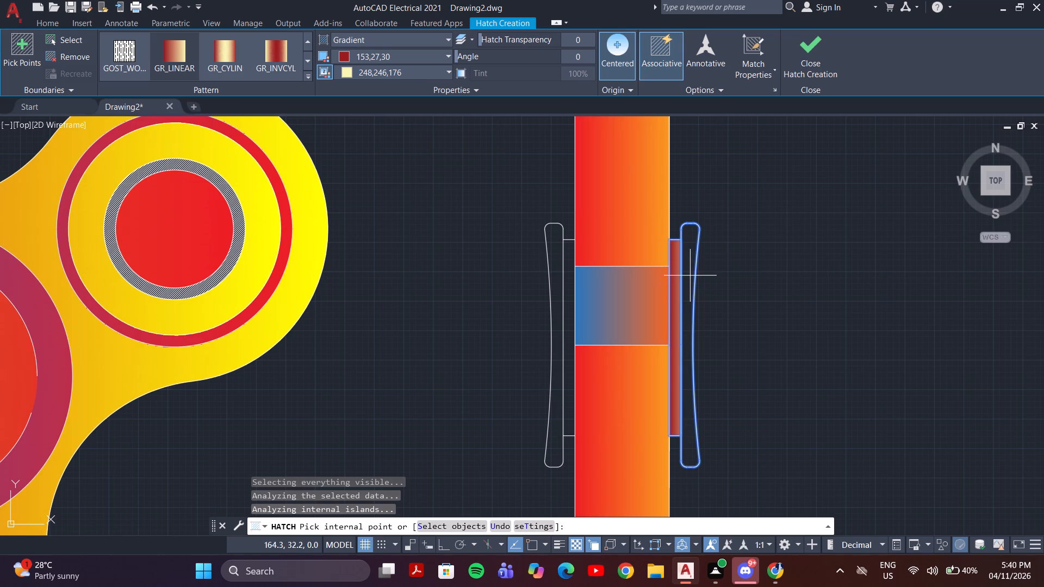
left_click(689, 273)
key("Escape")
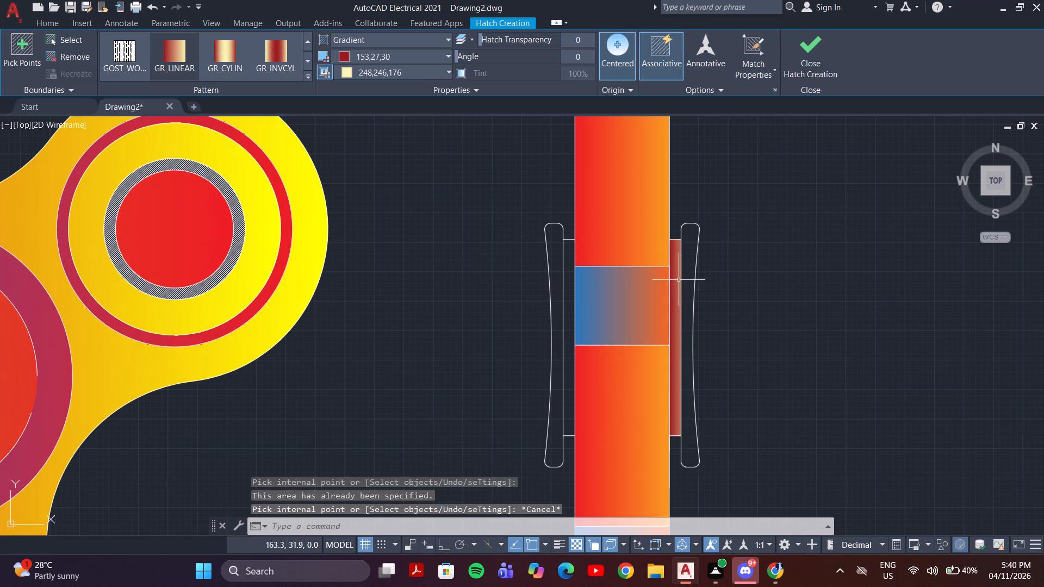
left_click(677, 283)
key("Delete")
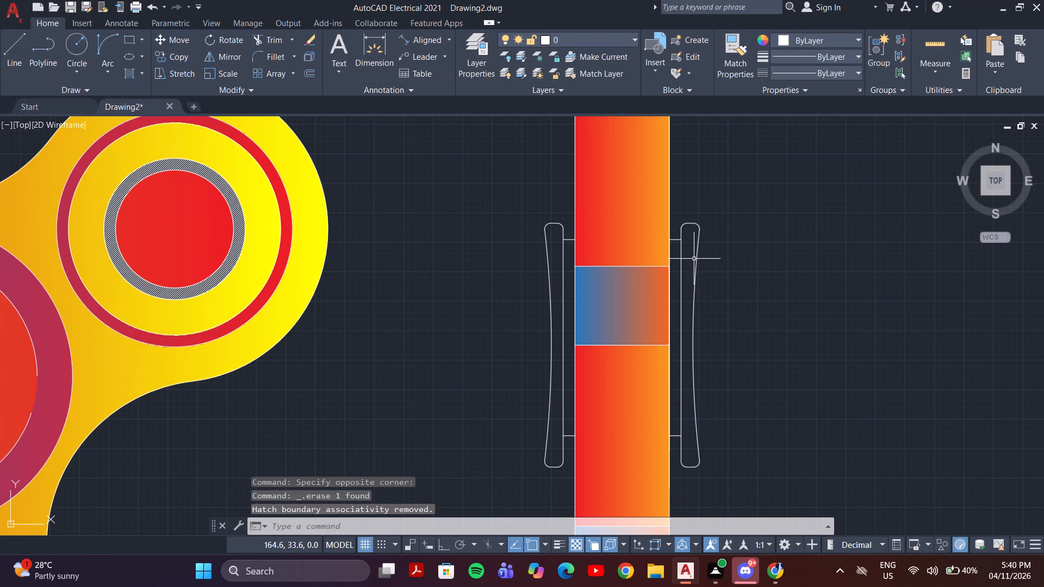
Hatch the side view's right curved cap with the gradient from dark red 153,27,30 to pale yellow 248,246,176.
key("h")
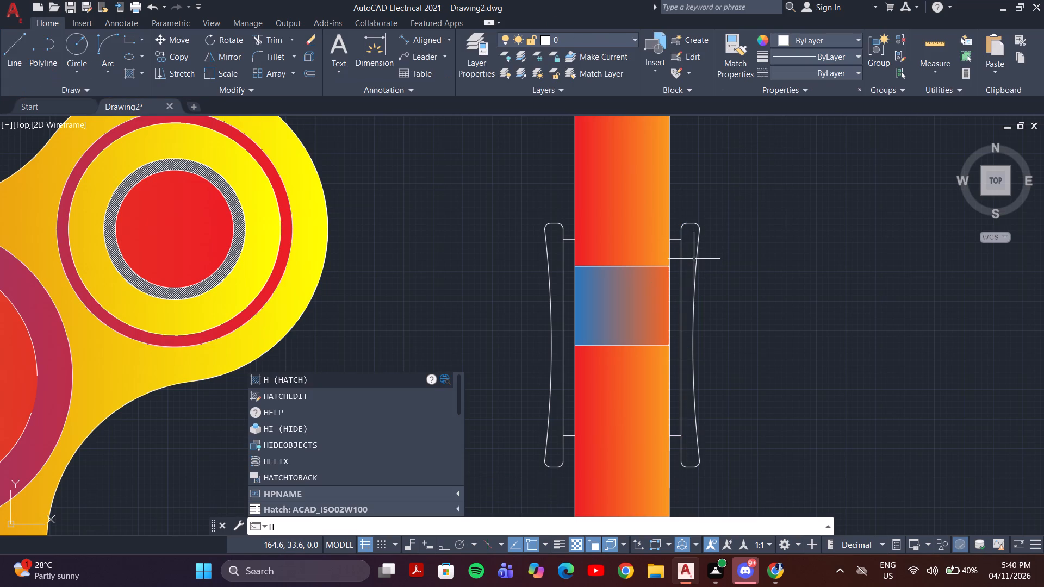
key("Return")
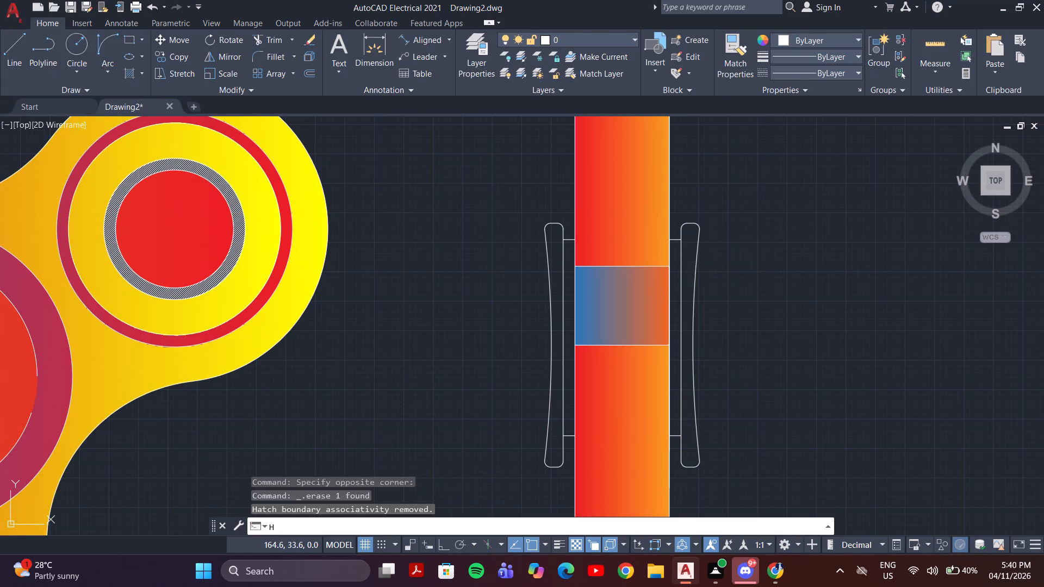
left_click(691, 259)
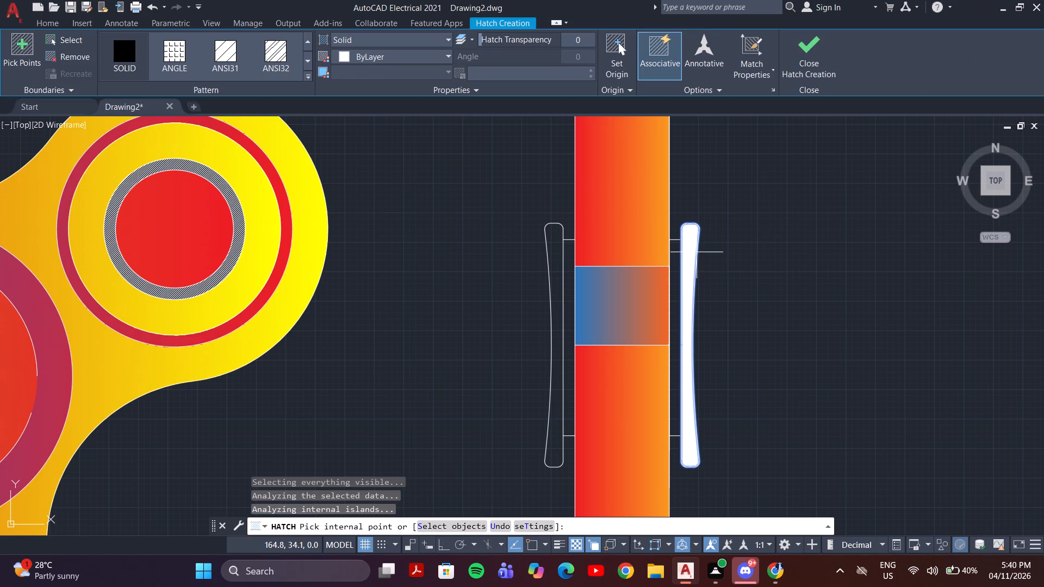
left_click(435, 43)
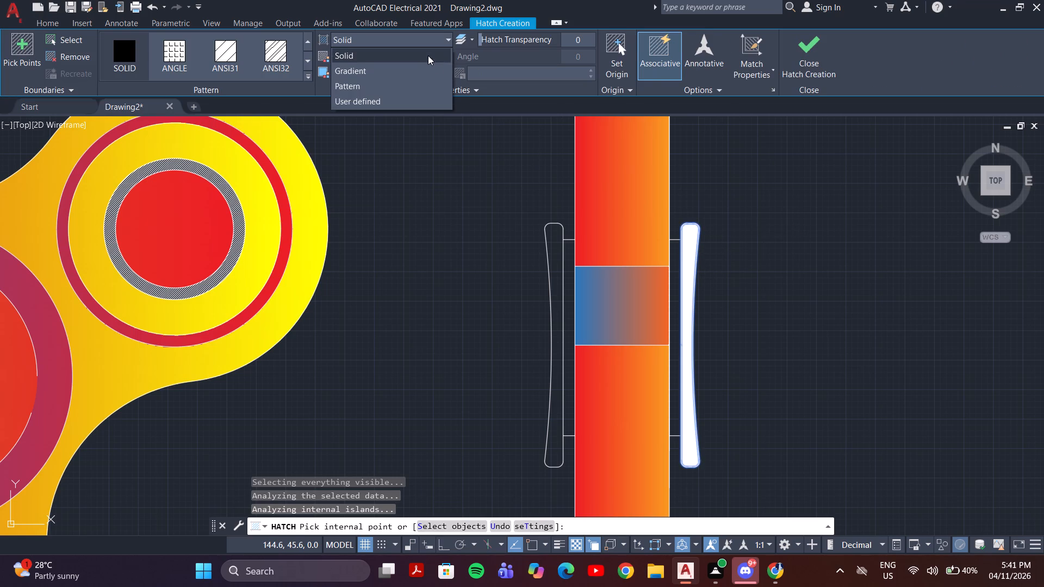
left_click(419, 67)
left_click(804, 58)
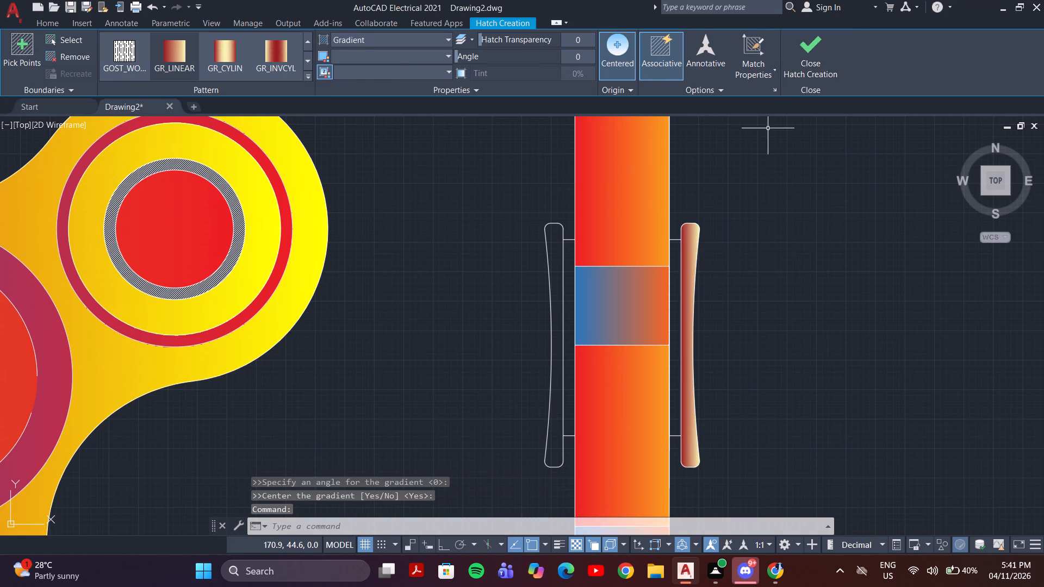
Hatch the narrow strip between the body and right cap with the 153,27,30 to 248,246,176 gradient as a separate hatch.
key("space")
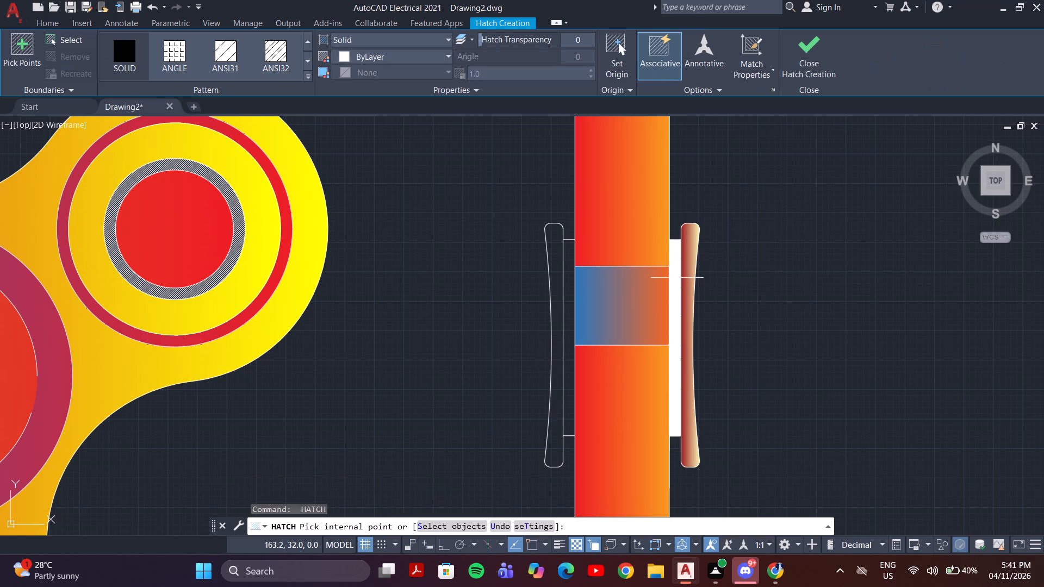
left_click(411, 39)
left_click(394, 69)
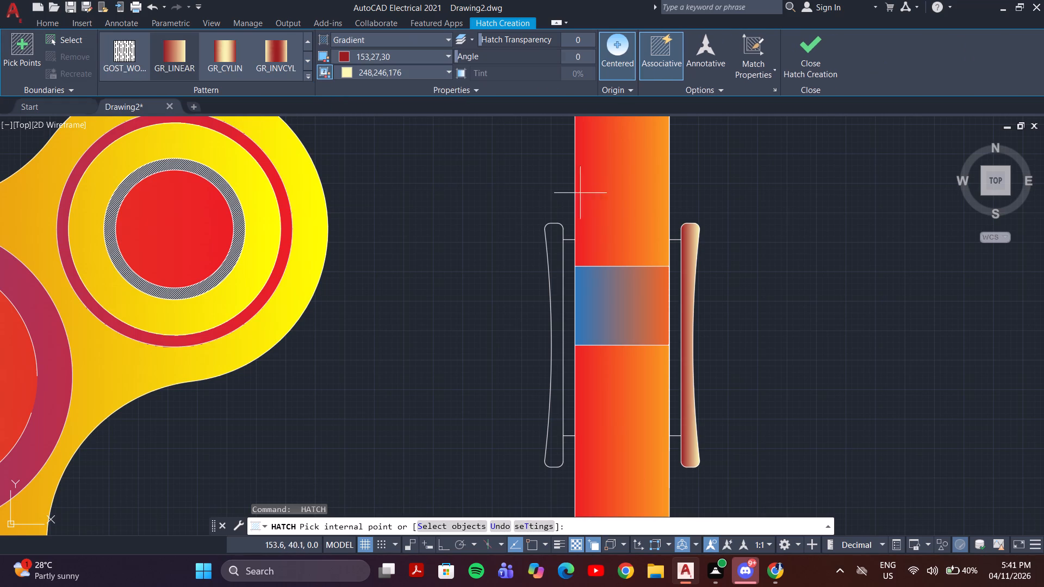
left_click(676, 269)
left_click(798, 66)
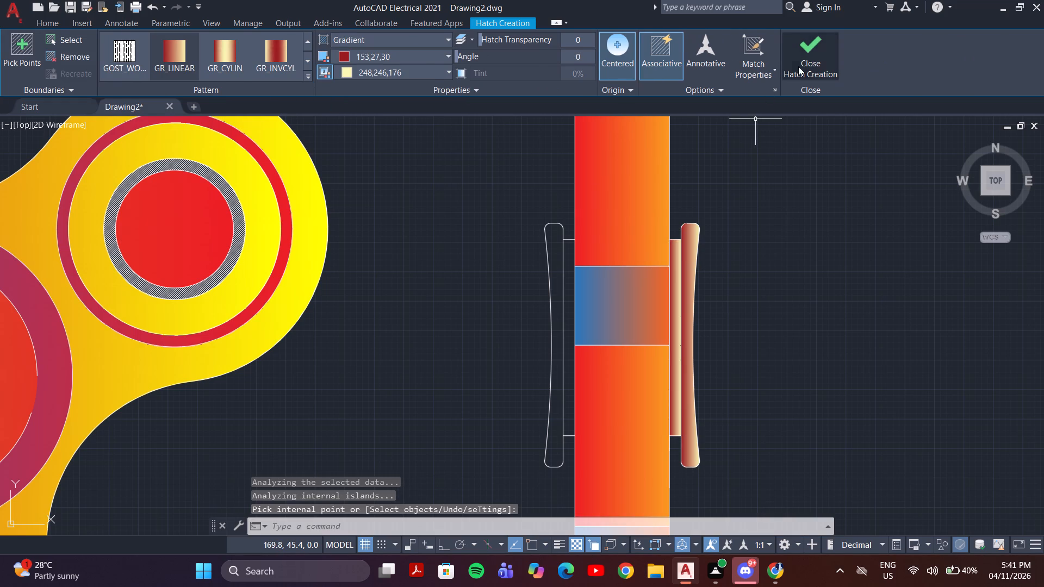
Hatch the side view's left curved cap with the gradient from dark red 153,27,30 to pale yellow 248,246,176.
key("space")
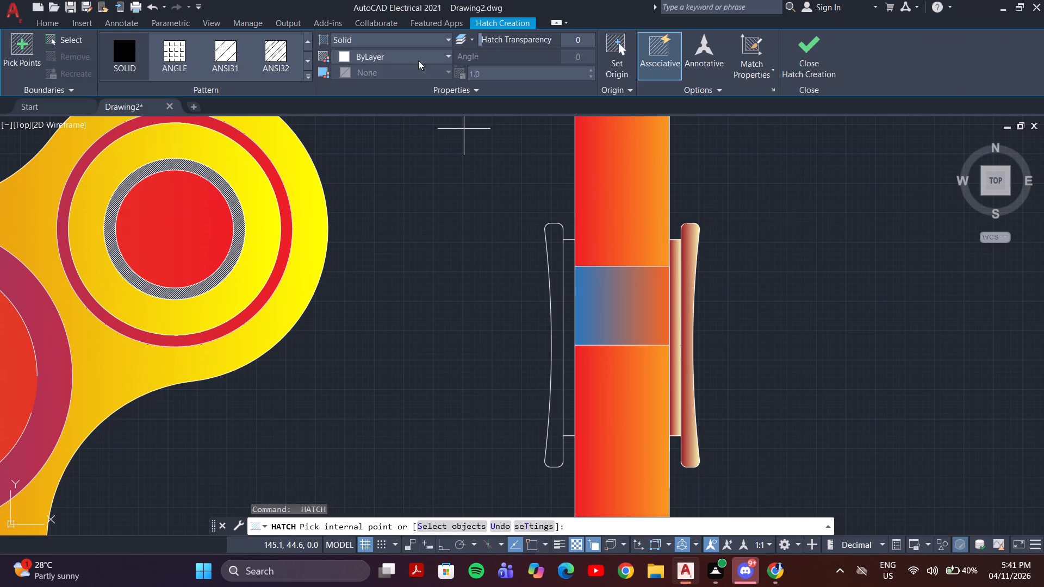
left_click(413, 45)
left_click(400, 68)
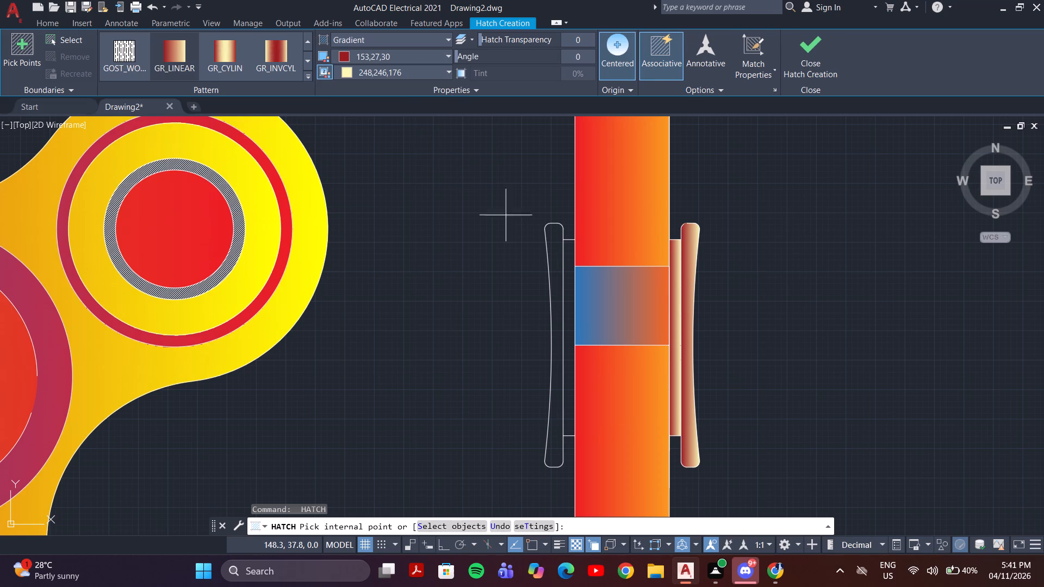
left_click(554, 249)
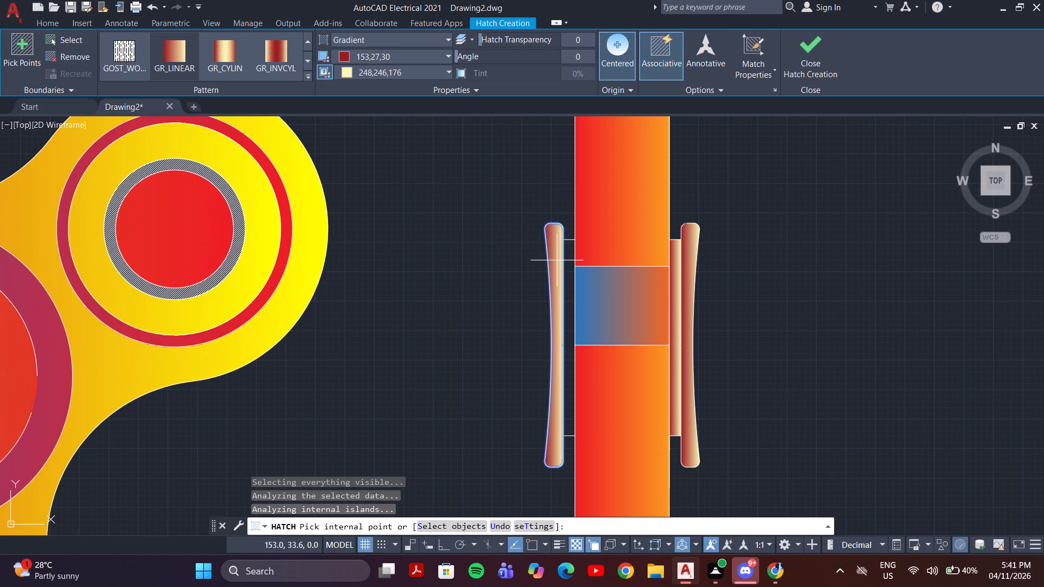
left_click(797, 65)
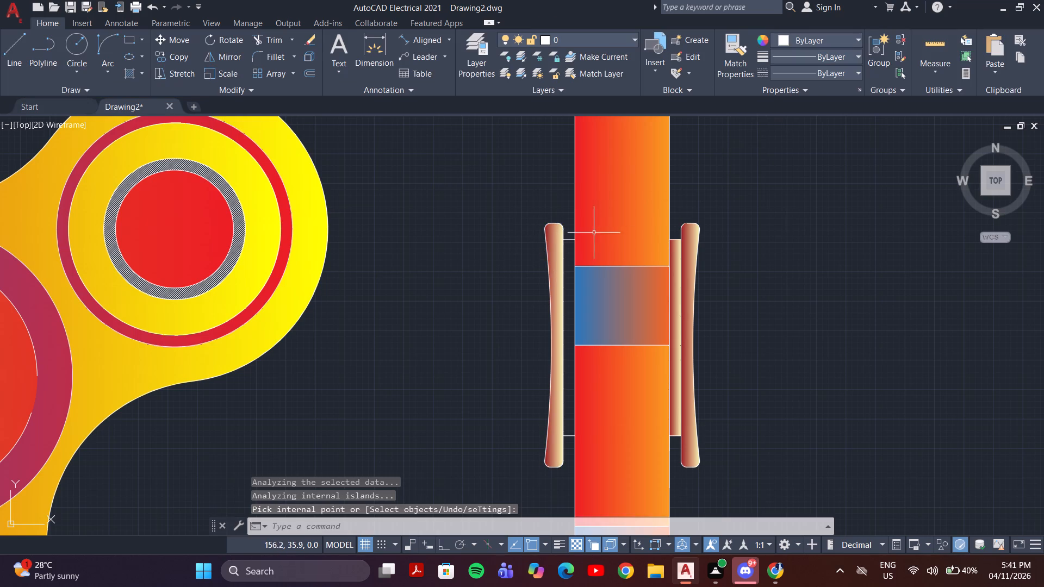
Hatch the narrow strip between the left cap and the body with the gradient from 153,27,30 to 248,246,176.
key("space")
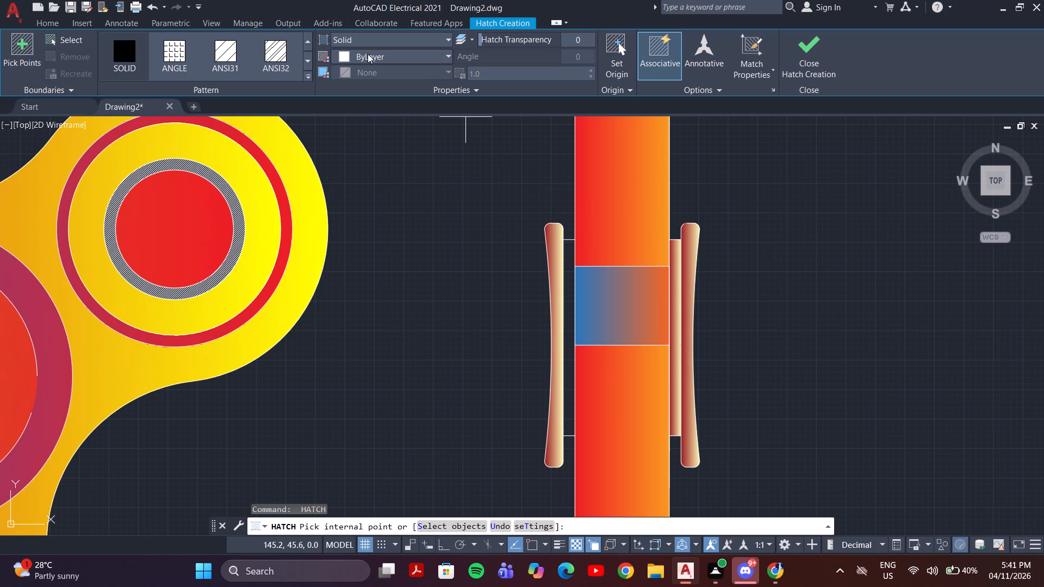
left_click(375, 40)
left_click(358, 69)
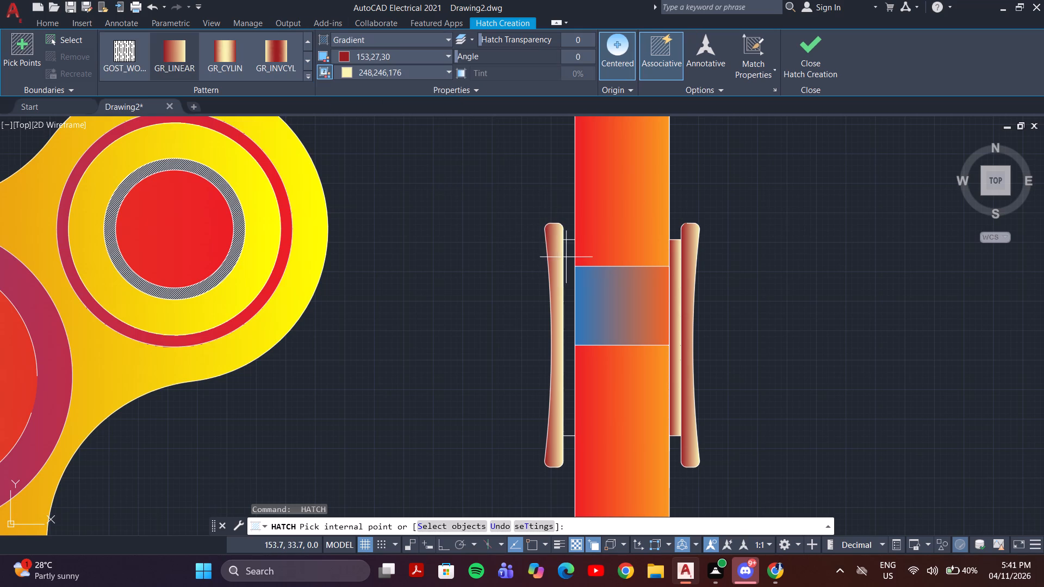
left_click(569, 257)
left_click(819, 40)
scroll(804, 146, "down", 2)
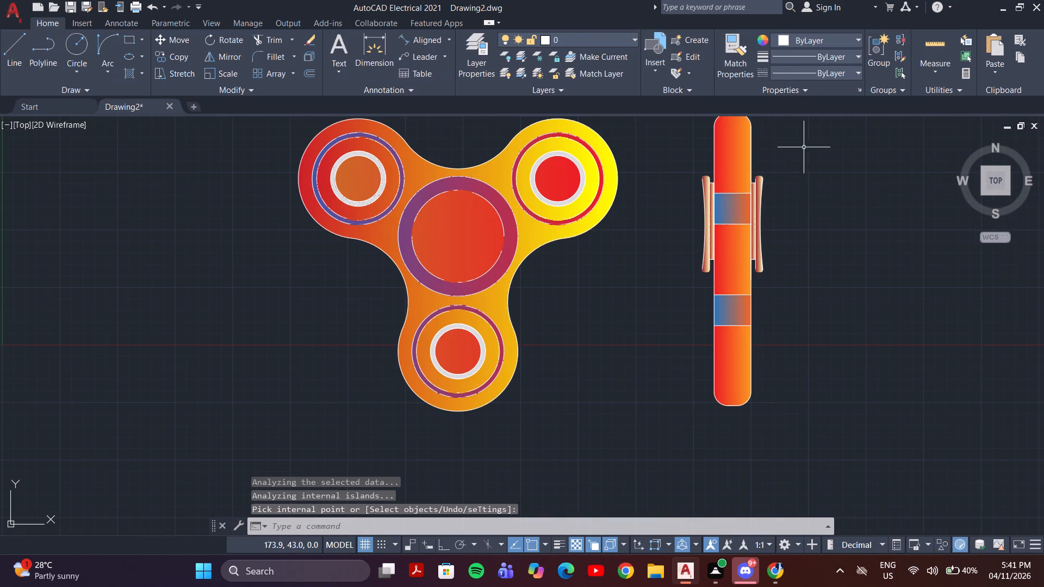
middle_click_drag(815, 214, 800, 229)
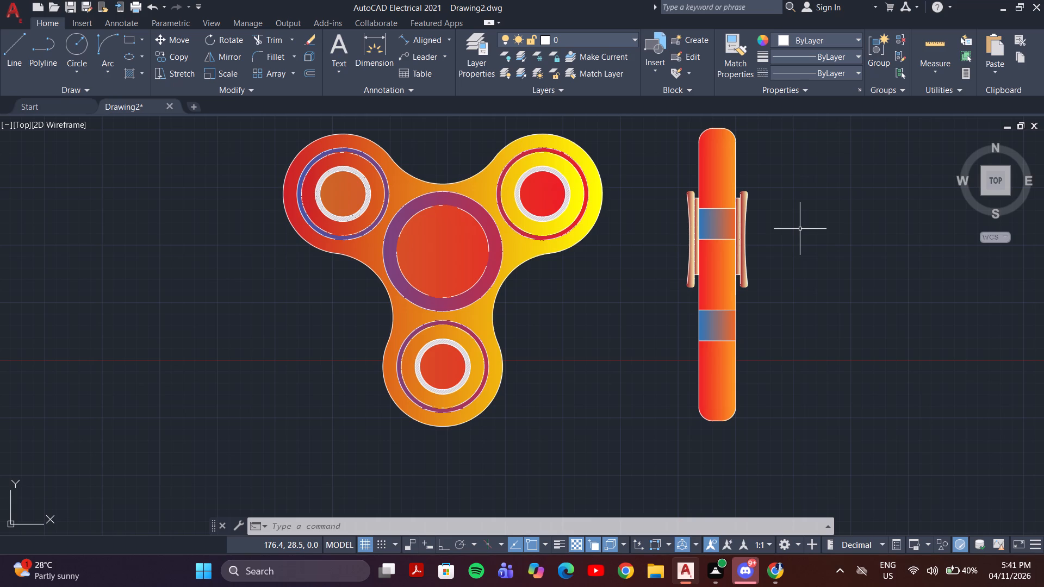
key("Escape")
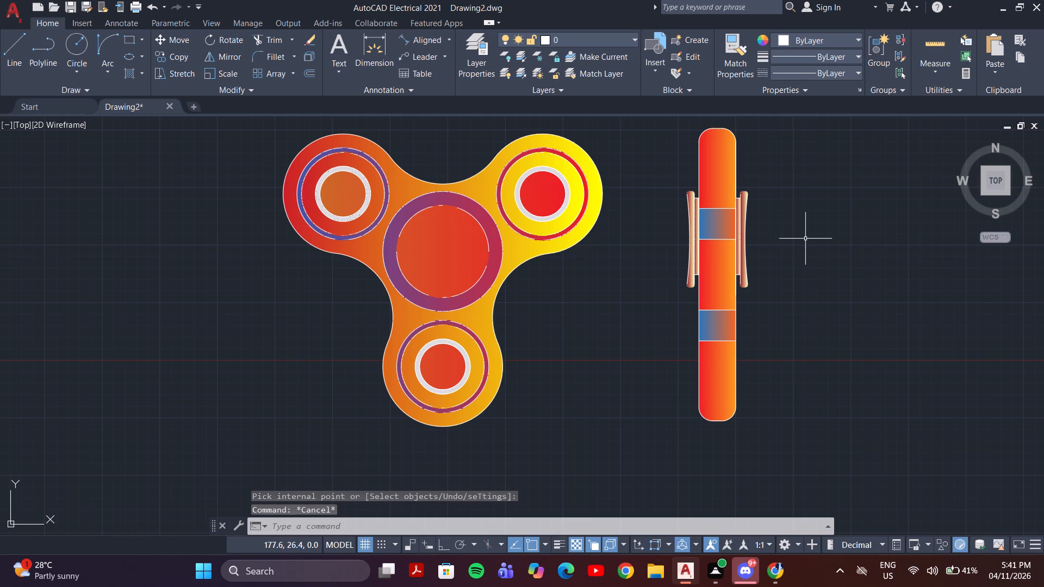
Select all objects in both spinner views, change their colour to black and clear the selection.
scroll(805, 239, "down", 1)
middle_click_drag(806, 239, 793, 276)
left_click(804, 189)
left_click(426, 413)
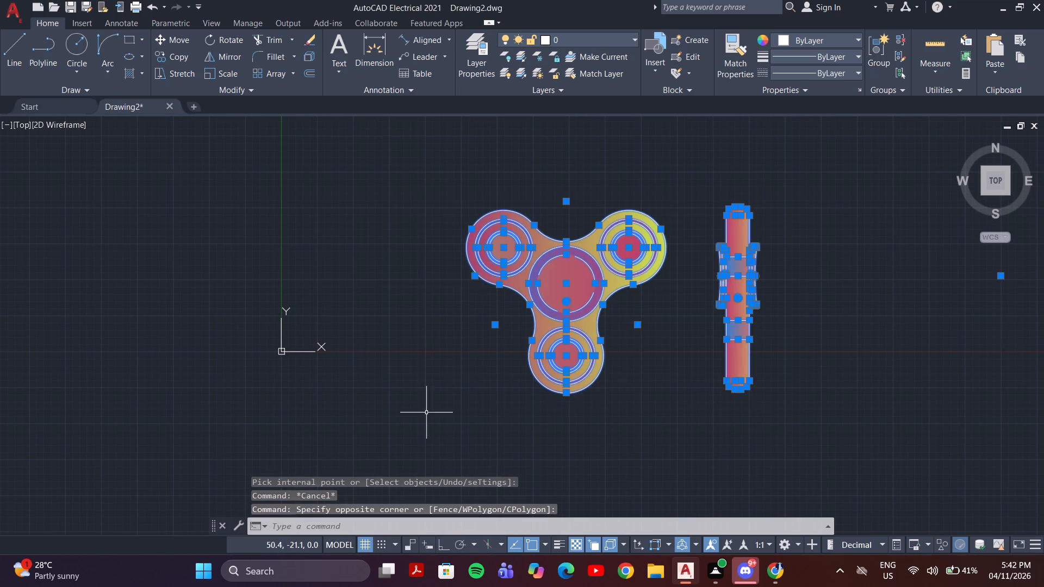
left_click(825, 53)
left_click(825, 53)
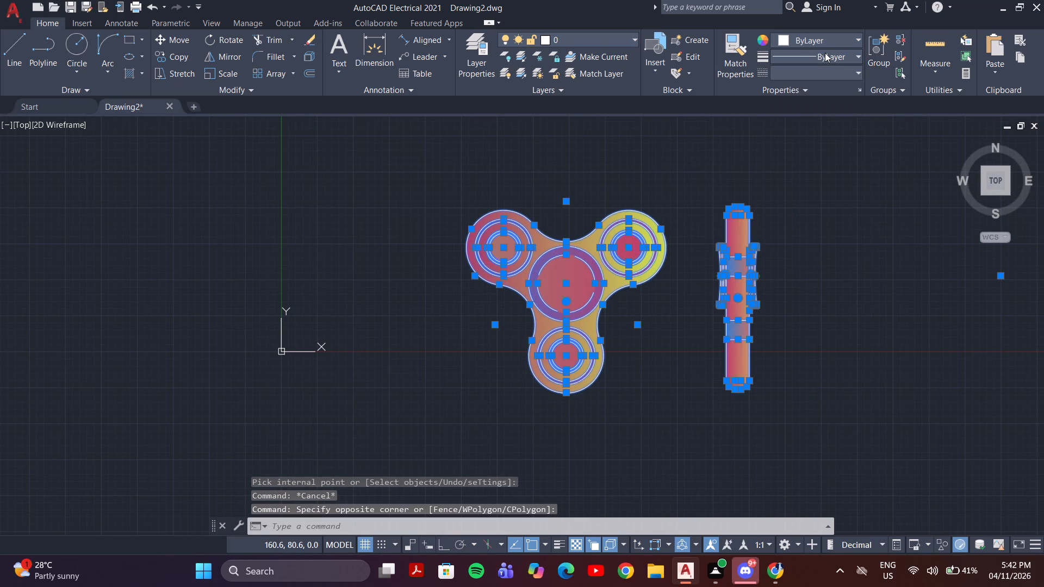
left_click(831, 42)
left_click(776, 93)
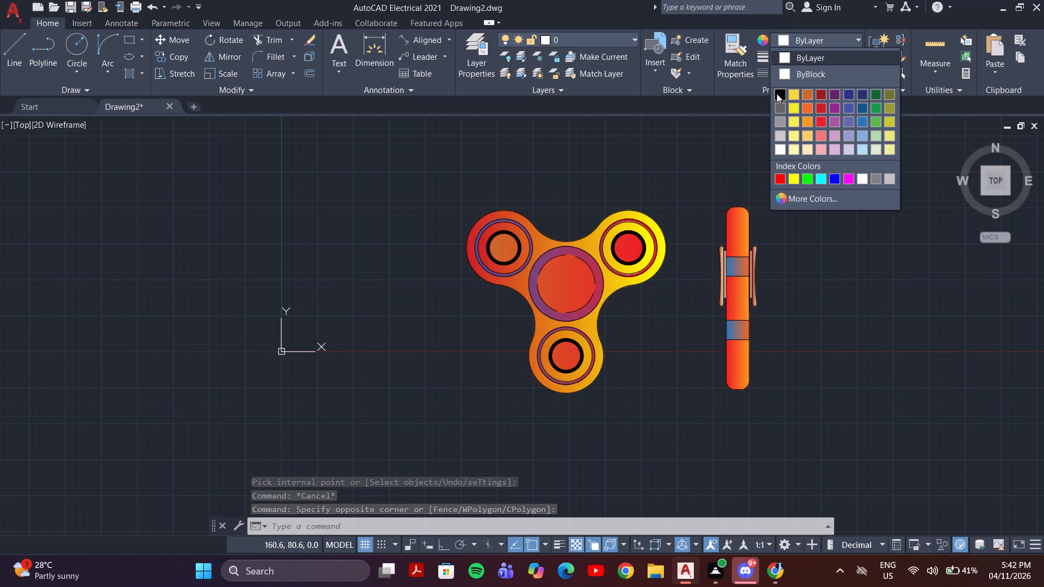
key("Escape")
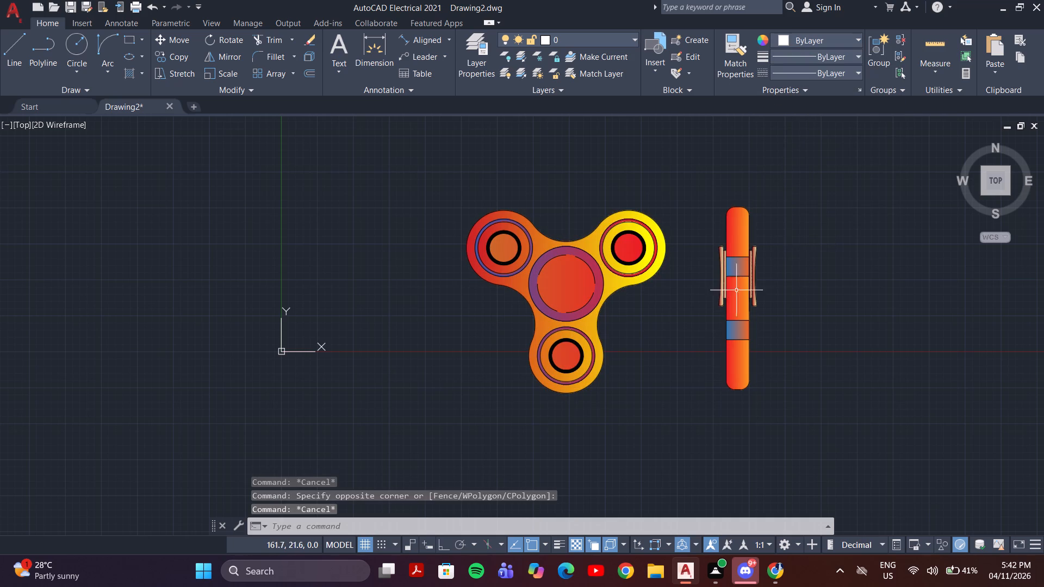
Set the current lineweight to 0.30 mm with no objects selected.
scroll(656, 303, "up", 3)
middle_click_drag(623, 243, 668, 326)
scroll(606, 226, "up", 1)
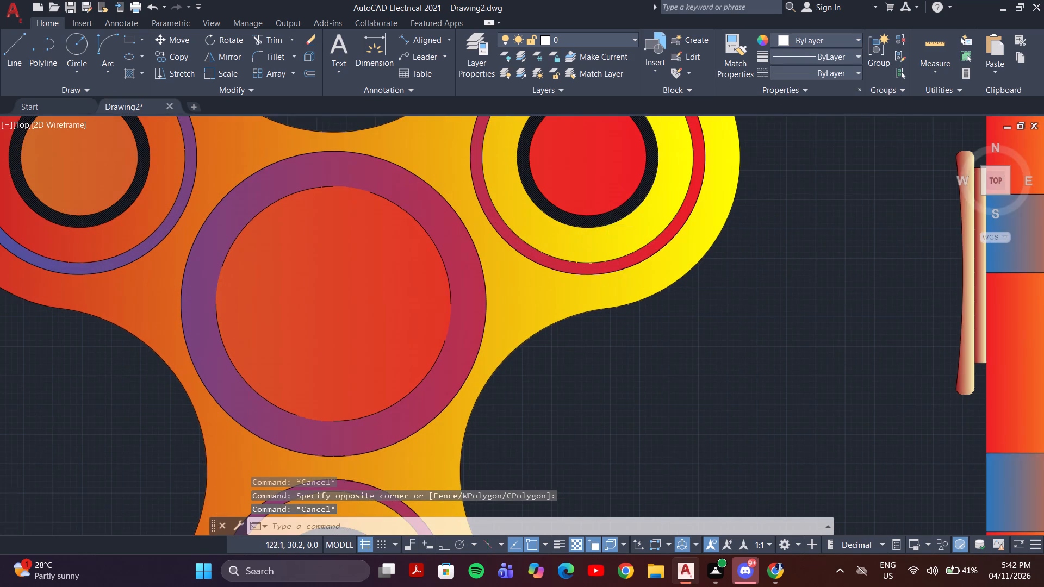
scroll(606, 226, "up", 3)
scroll(601, 211, "down", 7)
middle_click_drag(758, 297, 722, 307)
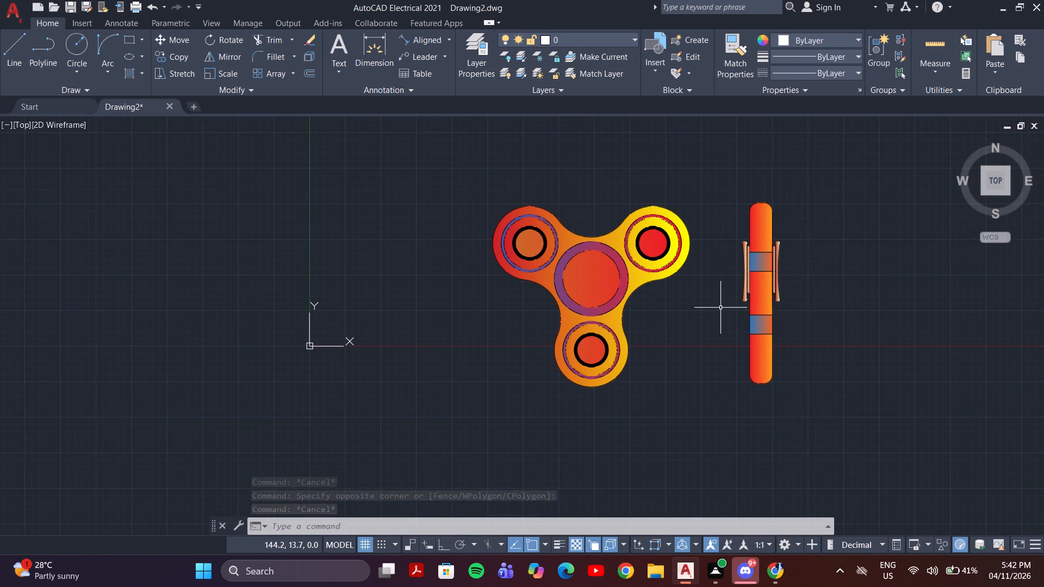
key("Escape")
left_click(828, 58)
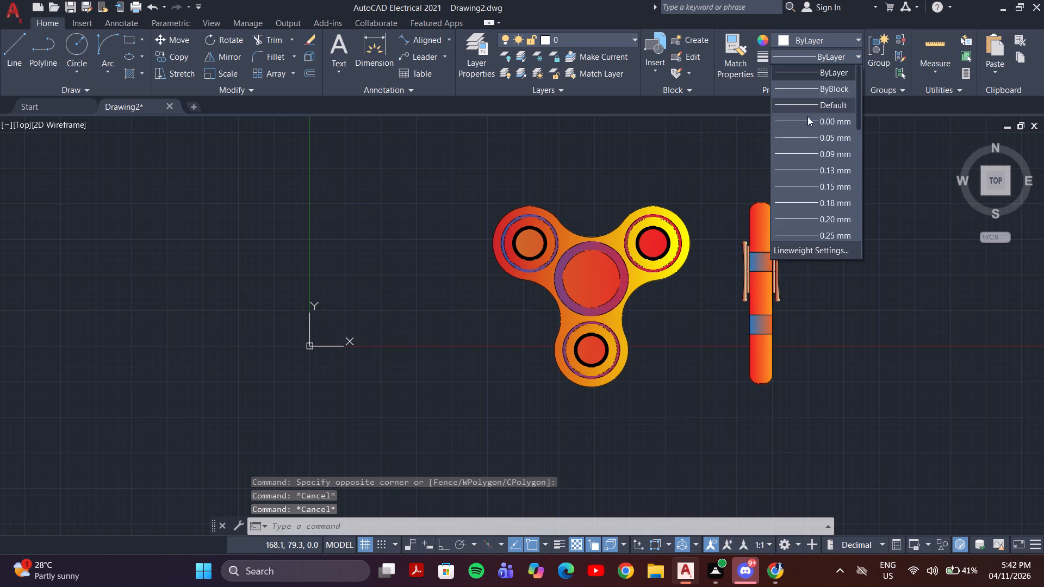
scroll(809, 177, "down", 1)
left_click(809, 199)
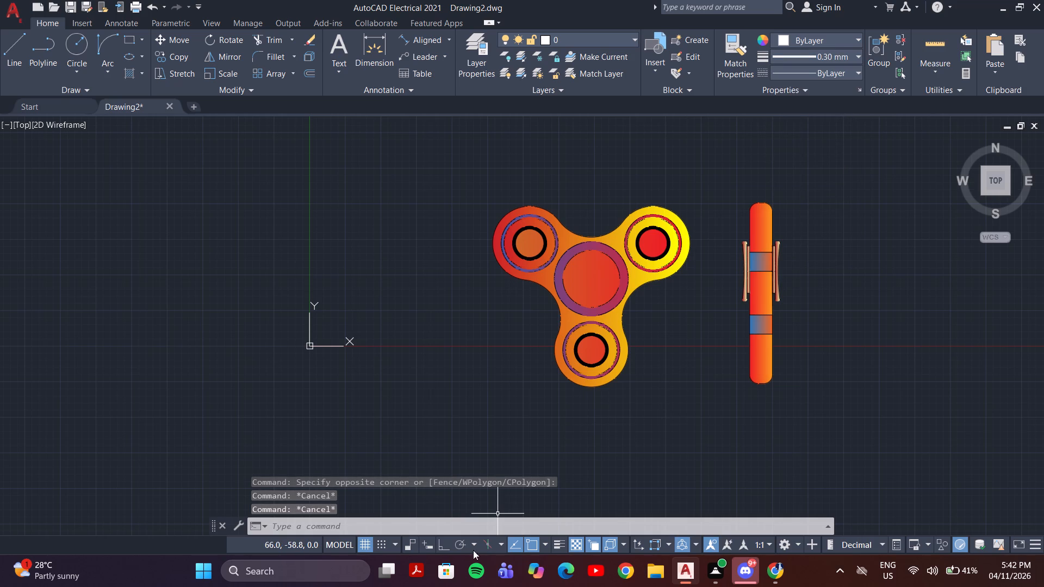
Turn on the display of lineweights in the drawing.
left_click(561, 548)
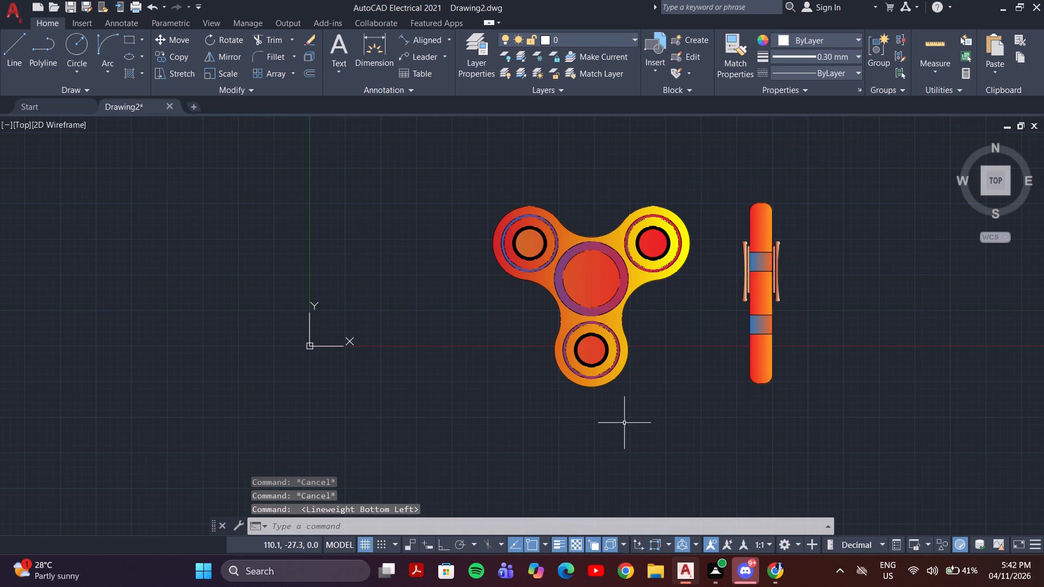
Select all objects in both spinner views, set their lineweight to 0.30 mm and clear the selection.
scroll(627, 420, "down", 2)
key("Escape")
left_click(713, 314)
left_click(558, 427)
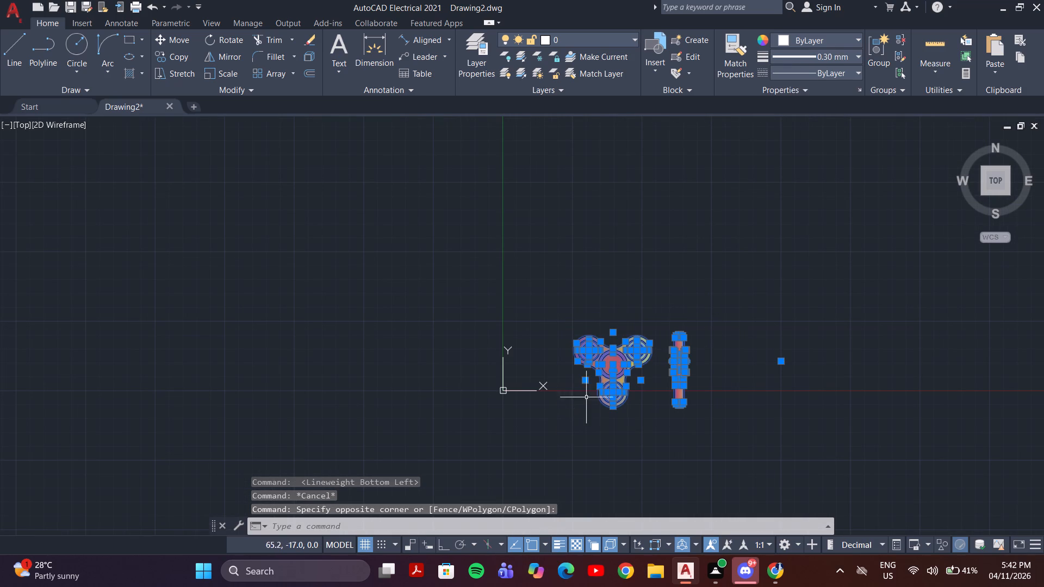
left_click(830, 58)
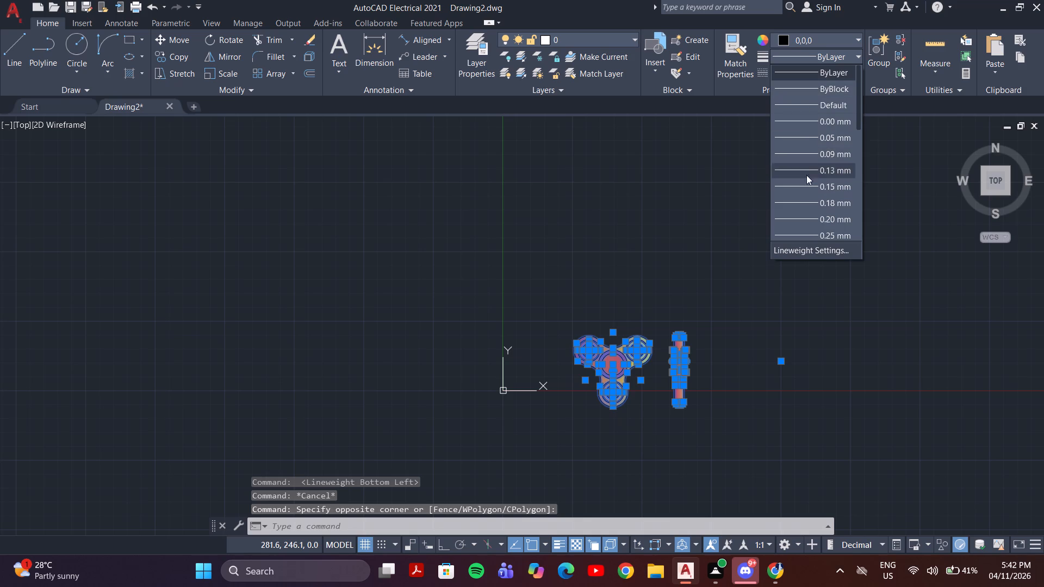
scroll(806, 202, "down", 1)
left_click(807, 199)
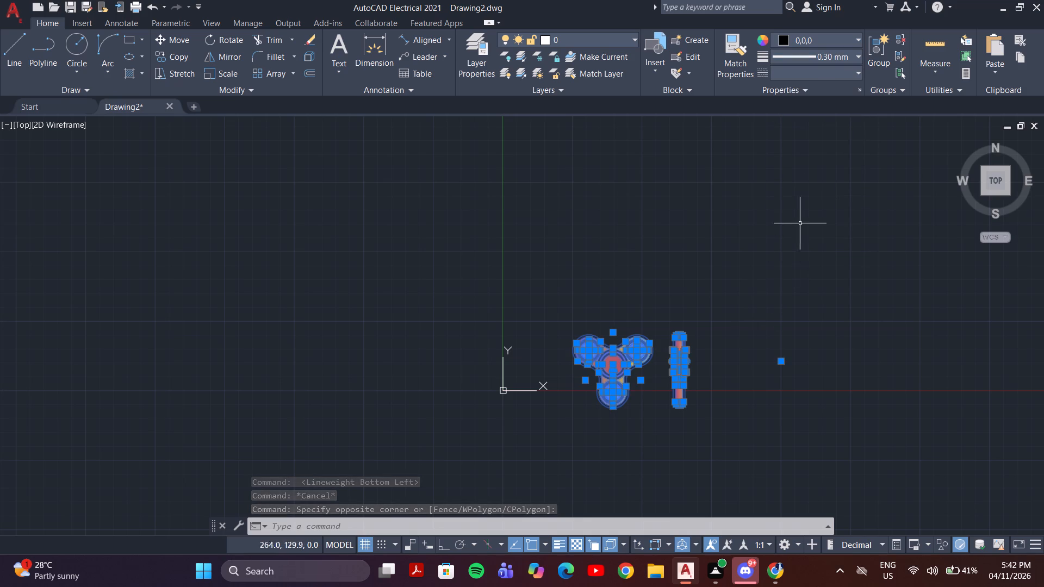
key("Escape")
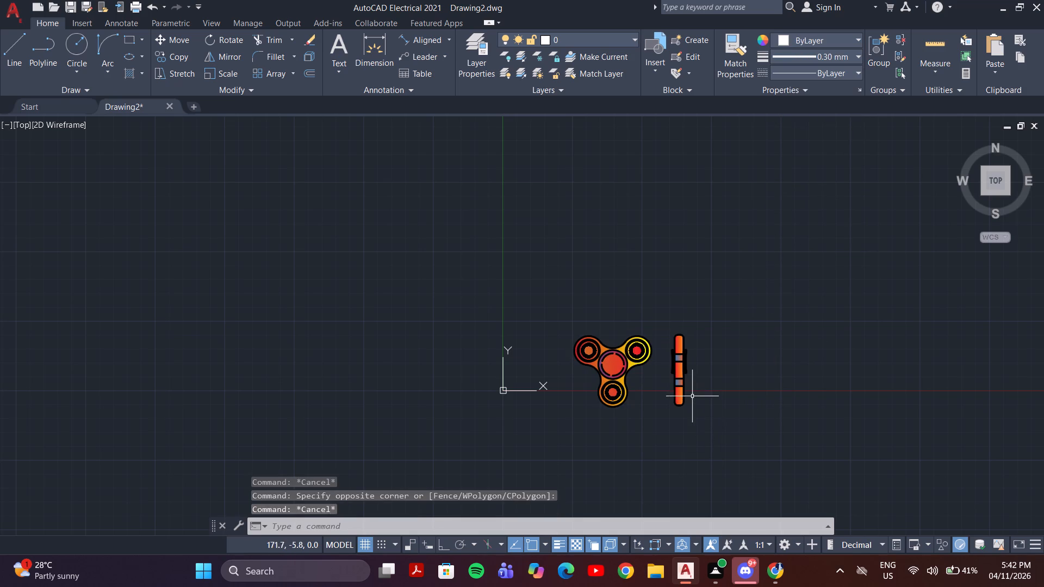
Examine the outlines and hatches of the spinner's front and side views up close.
scroll(687, 395, "up", 3)
middle_click_drag(617, 388, 682, 383)
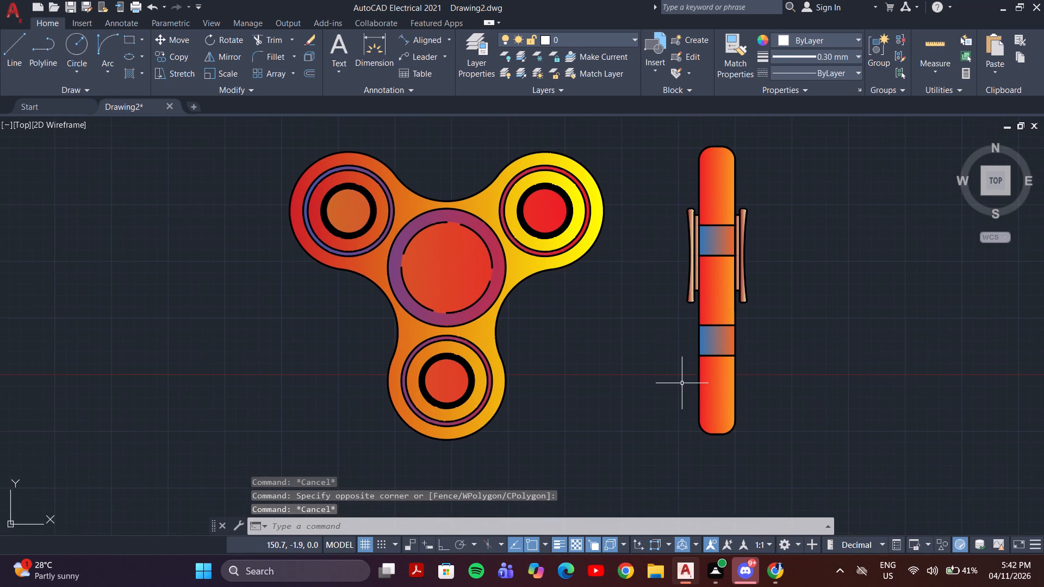
middle_click_drag(629, 382, 710, 411)
scroll(710, 411, "up", 1)
scroll(710, 411, "down", 1)
middle_click_drag(703, 404, 693, 407)
right_click(693, 407)
key("Escape")
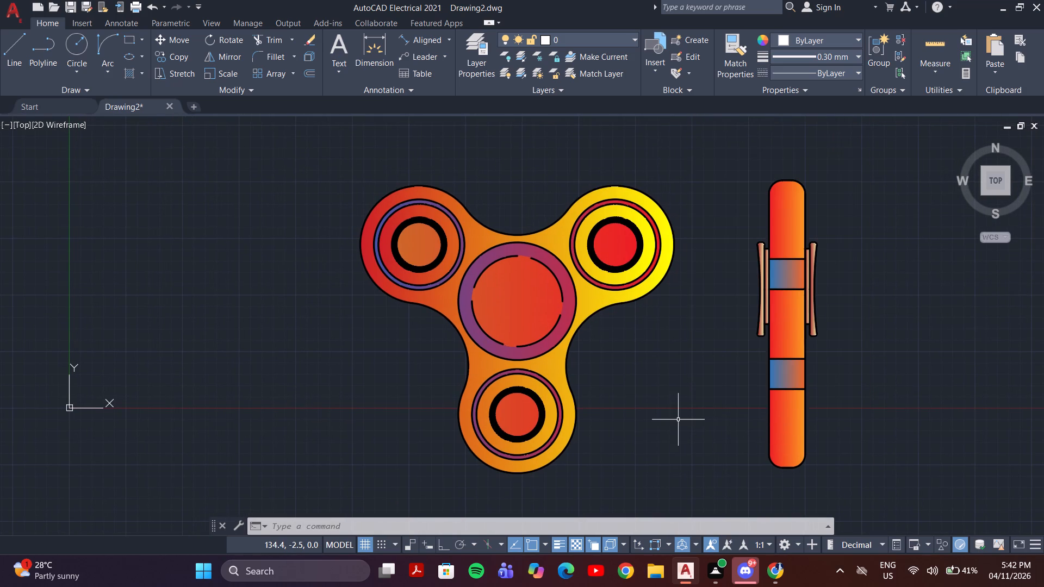
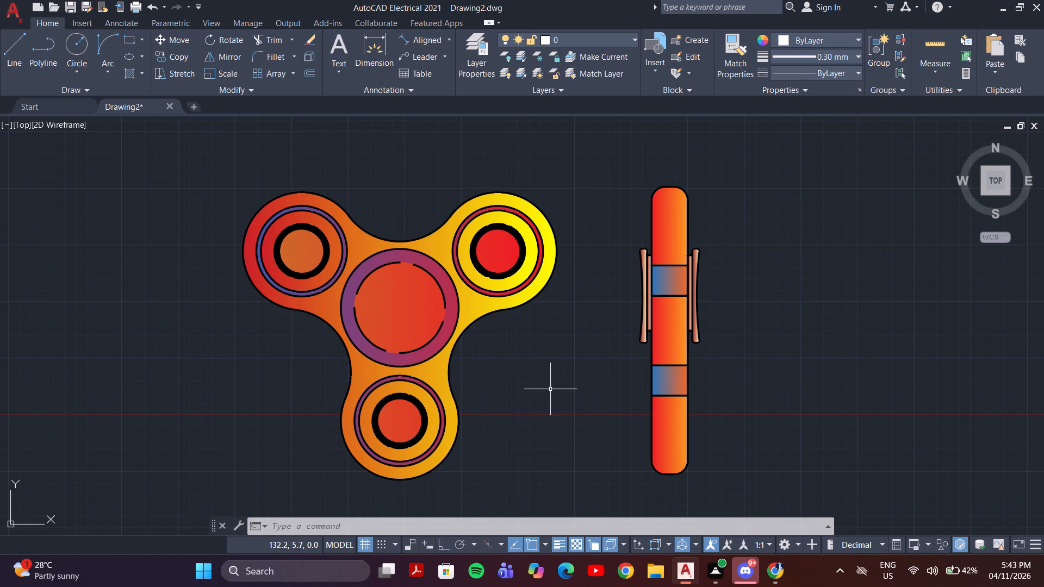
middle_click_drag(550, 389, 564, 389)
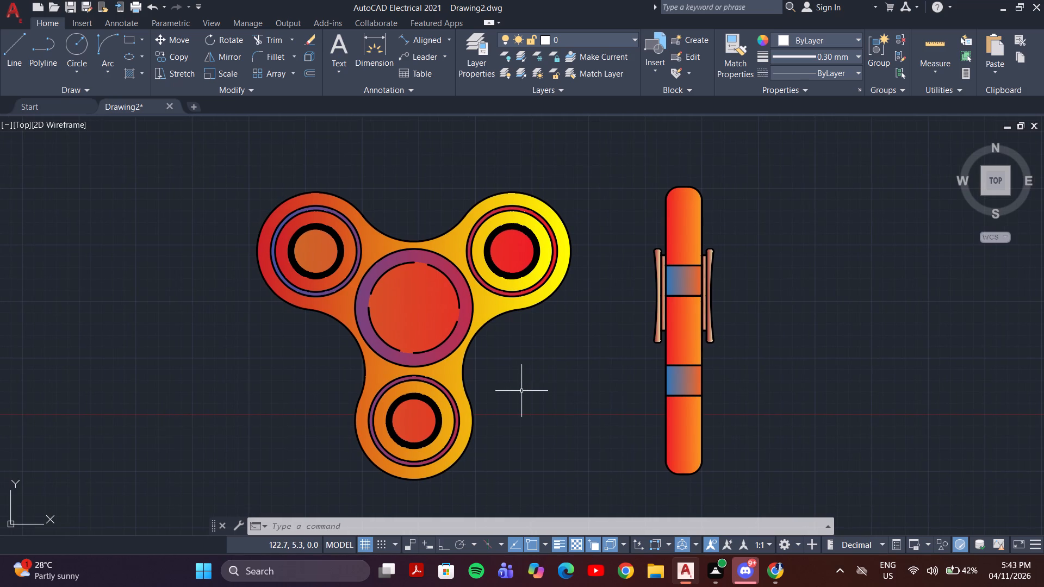
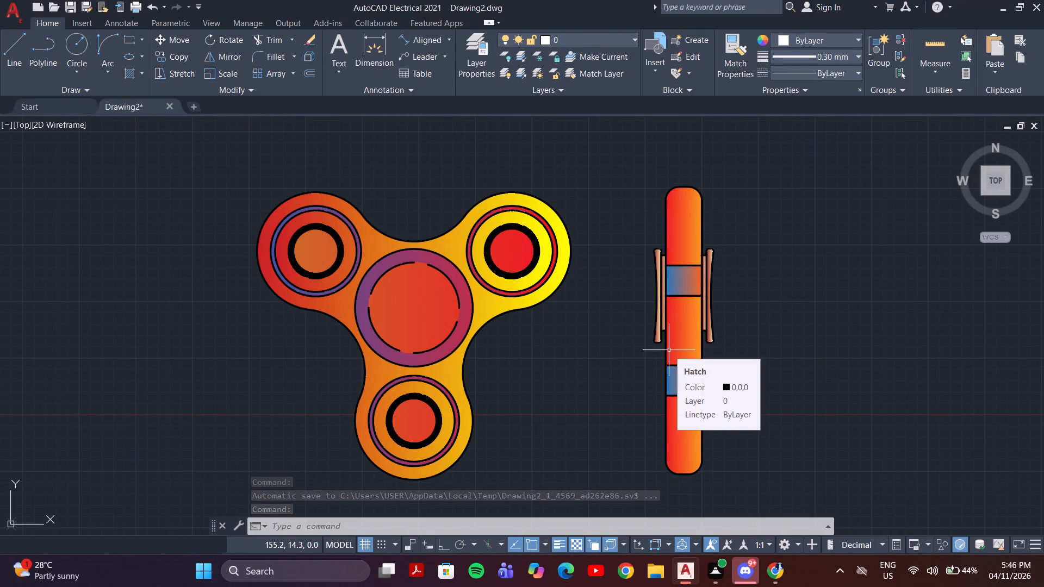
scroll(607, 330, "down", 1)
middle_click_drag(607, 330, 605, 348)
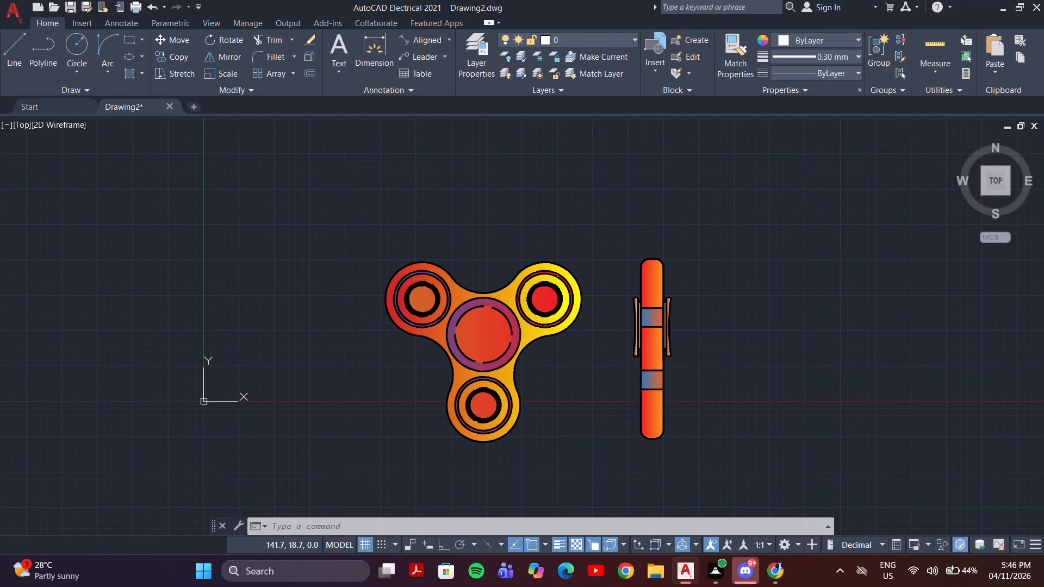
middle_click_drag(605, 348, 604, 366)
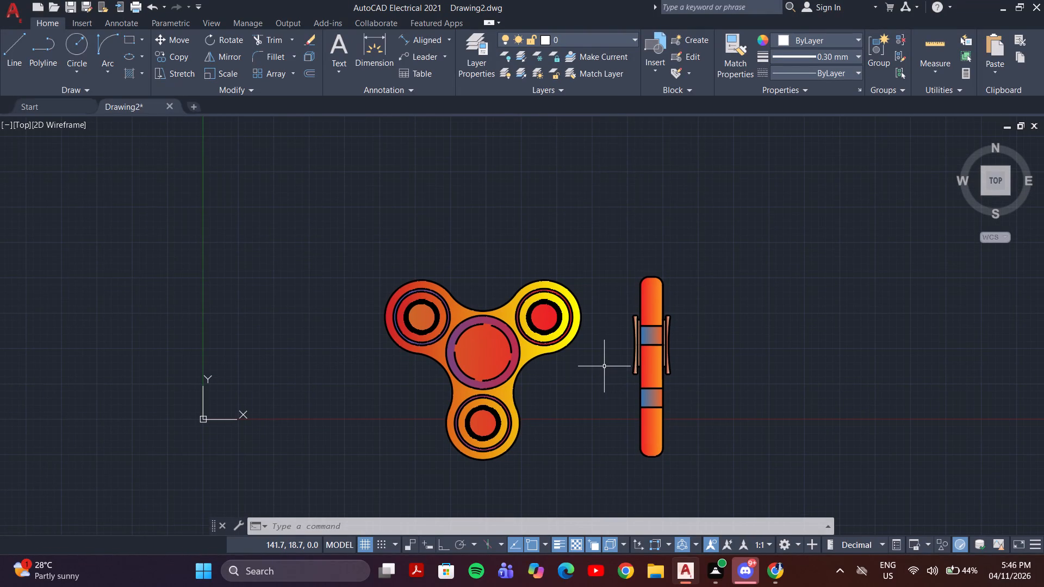